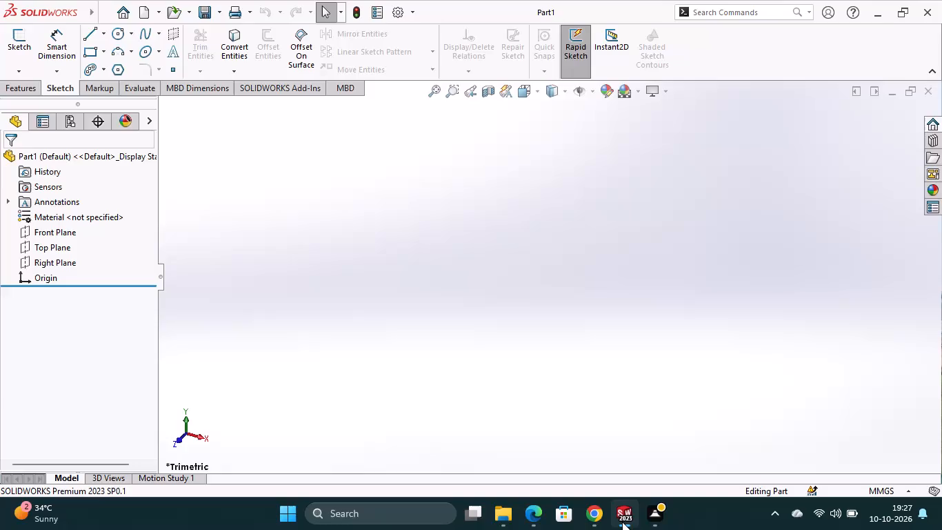
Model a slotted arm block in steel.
Start a new sketch on the Front Plane.
{"action": "left_click", "coordinate": [57, 235]}
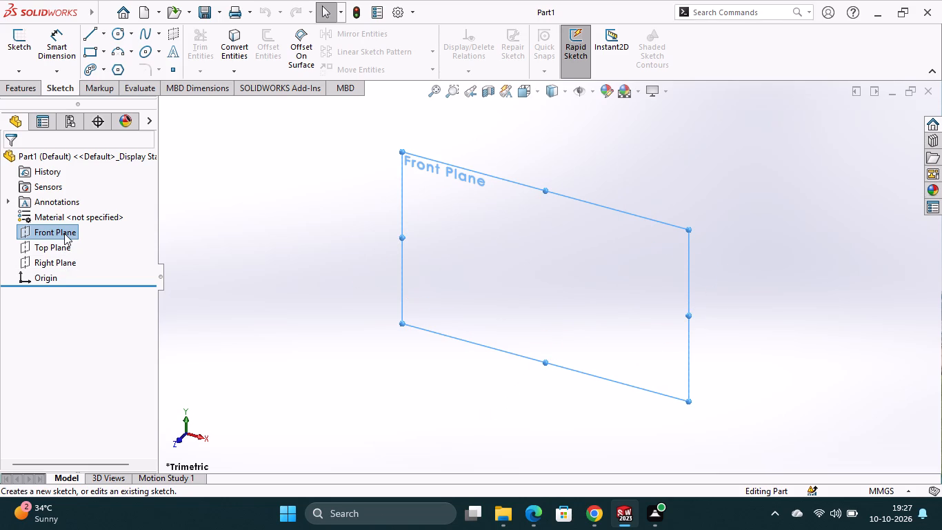
{"action": "right_click", "coordinate": [64, 233]}
{"action": "left_click", "coordinate": [75, 217]}
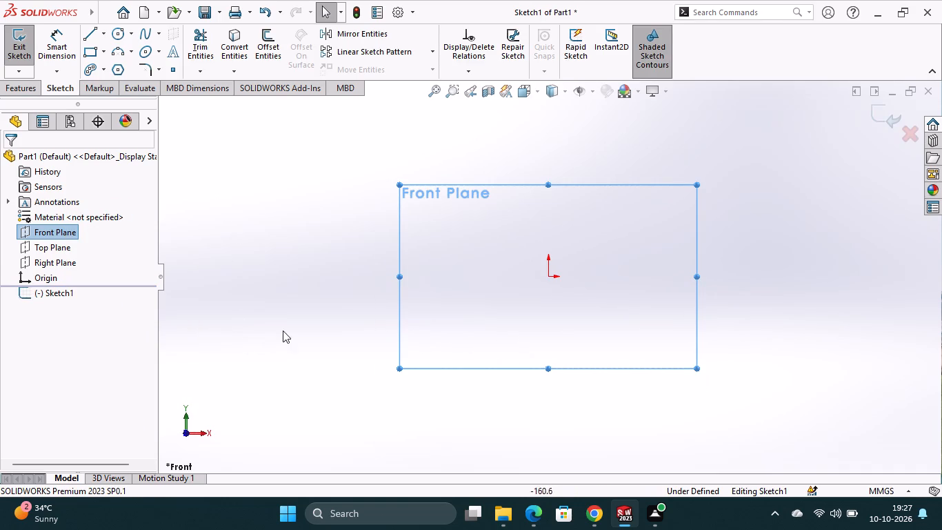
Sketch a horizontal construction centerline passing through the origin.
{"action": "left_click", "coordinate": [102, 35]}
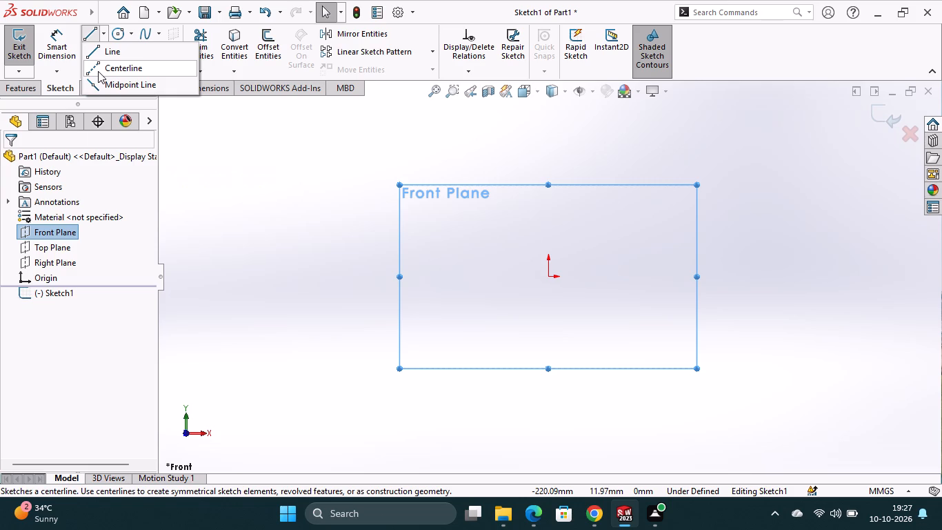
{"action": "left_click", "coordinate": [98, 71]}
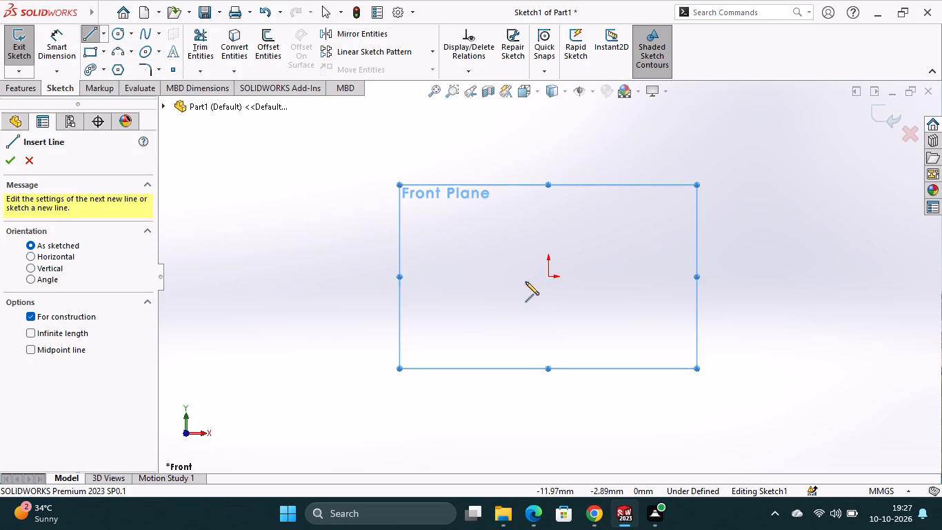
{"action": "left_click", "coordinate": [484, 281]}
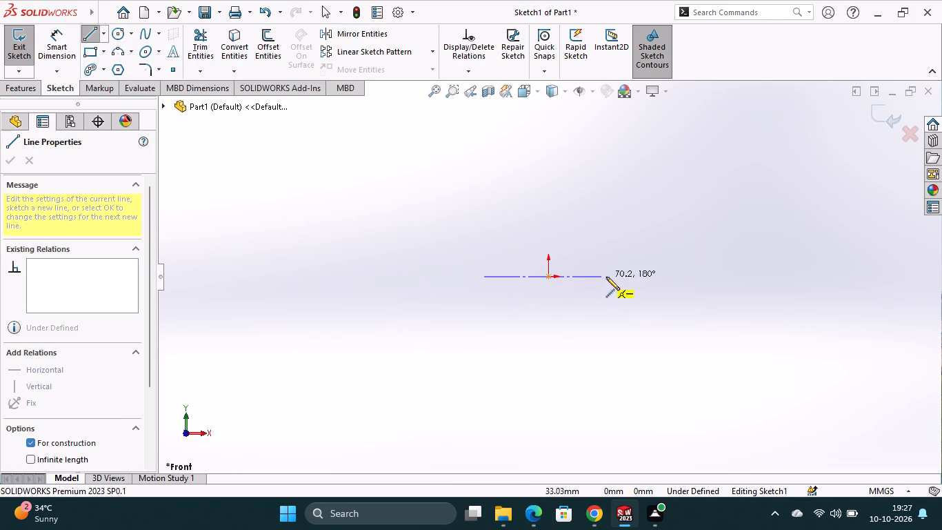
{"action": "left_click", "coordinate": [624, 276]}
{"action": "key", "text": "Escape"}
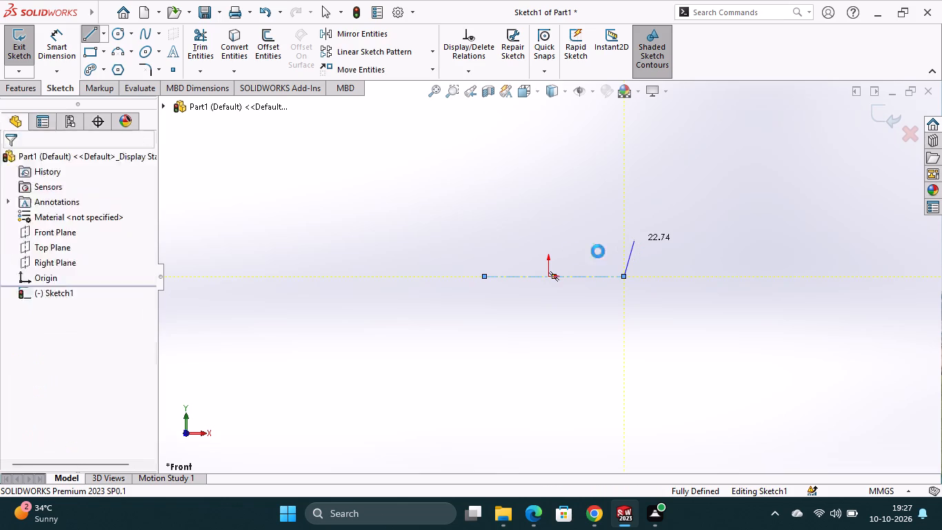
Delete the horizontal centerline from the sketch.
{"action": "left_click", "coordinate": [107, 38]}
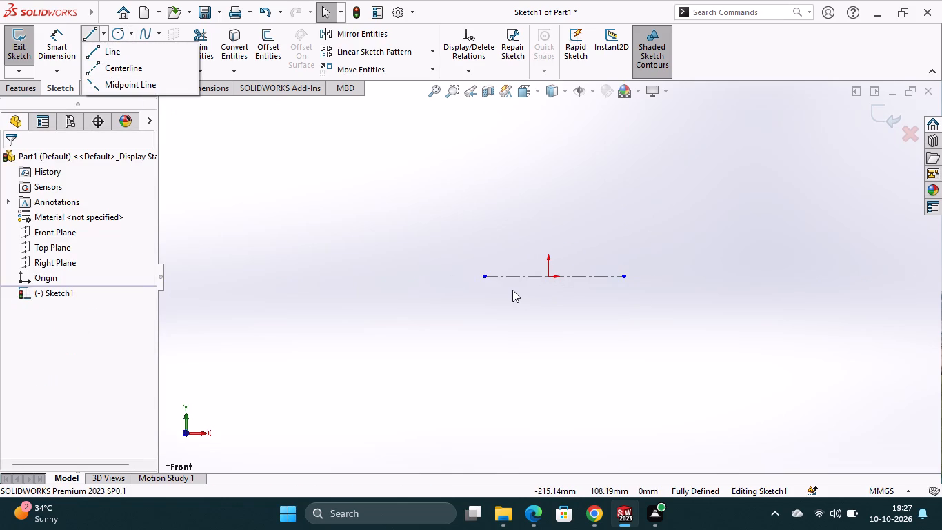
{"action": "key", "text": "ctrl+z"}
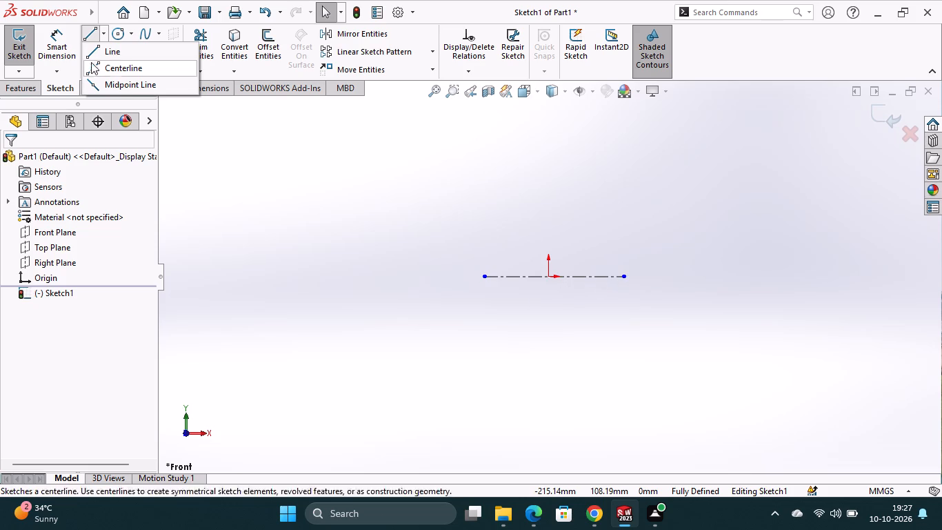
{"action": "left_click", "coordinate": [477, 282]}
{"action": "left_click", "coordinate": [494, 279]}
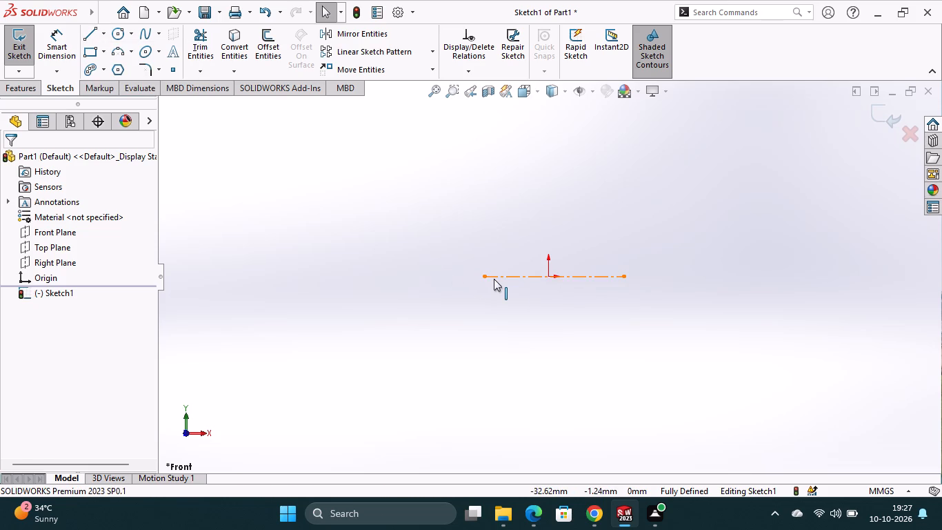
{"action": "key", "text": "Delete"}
Sketch a closed five-sided line profile from the origin, about 109 mm wide and 93 mm high, with a slanted upper-left corner.
{"action": "left_click", "coordinate": [87, 35]}
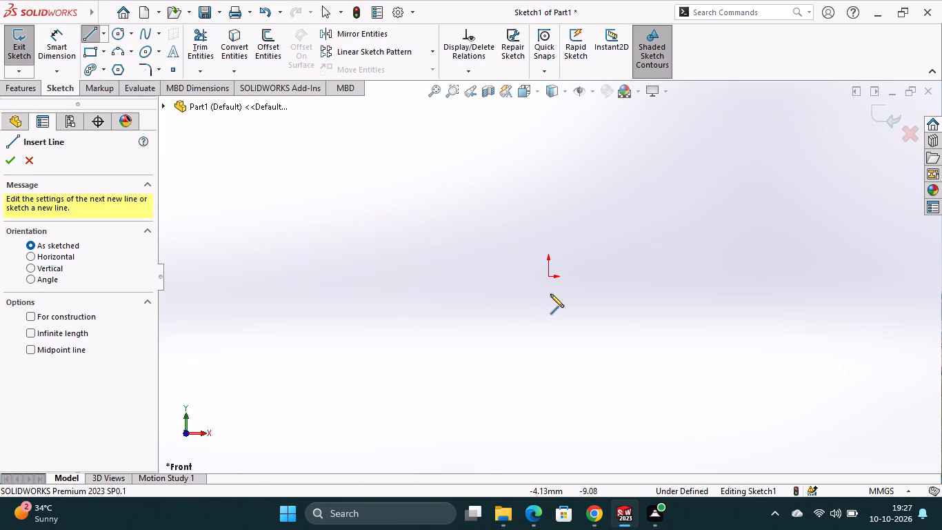
{"action": "left_click", "coordinate": [548, 277]}
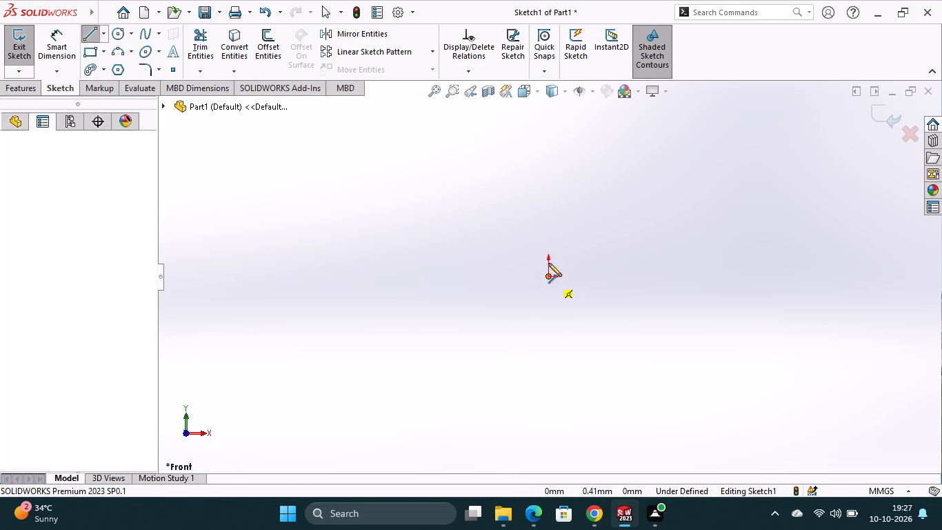
{"action": "left_click", "coordinate": [547, 185]}
{"action": "scroll", "coordinate": [548, 185], "scroll_direction": "up", "scroll_amount": 2}
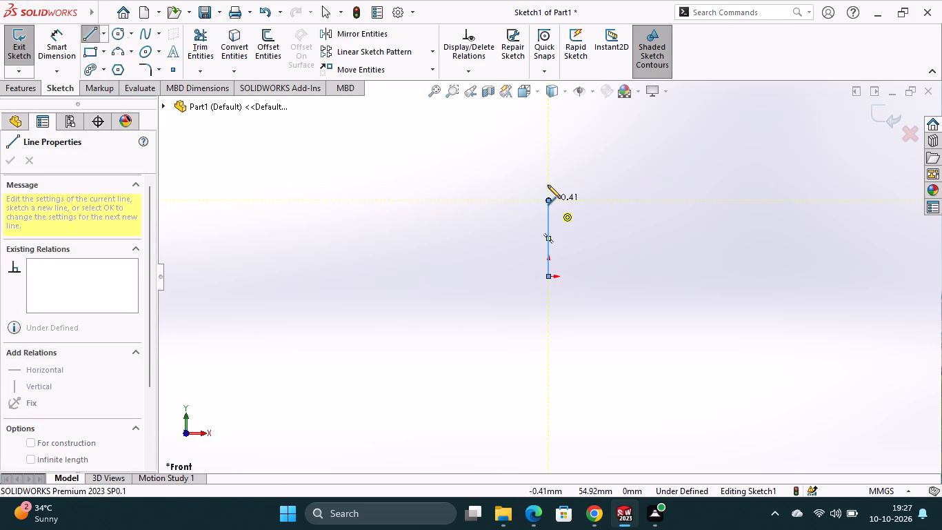
{"action": "left_click", "coordinate": [586, 169]}
{"action": "left_click", "coordinate": [674, 168]}
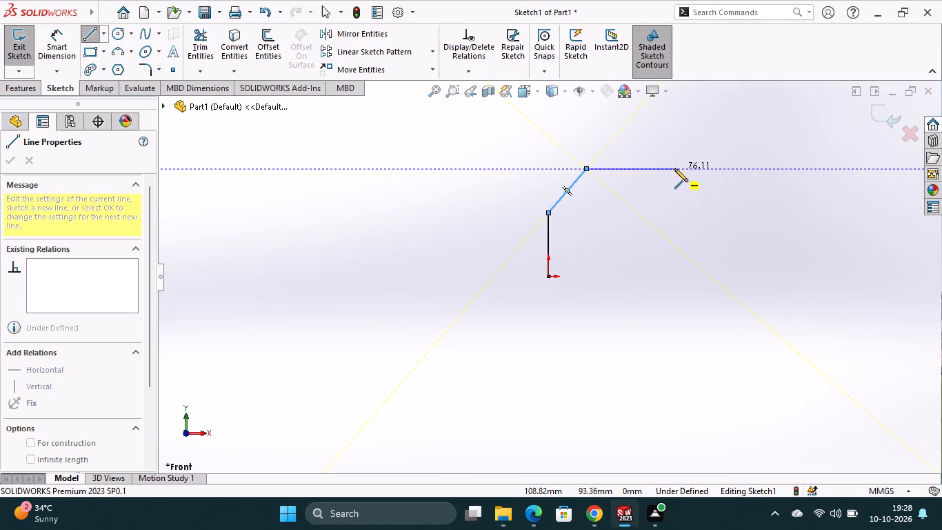
{"action": "left_click", "coordinate": [677, 277]}
{"action": "left_click", "coordinate": [546, 276]}
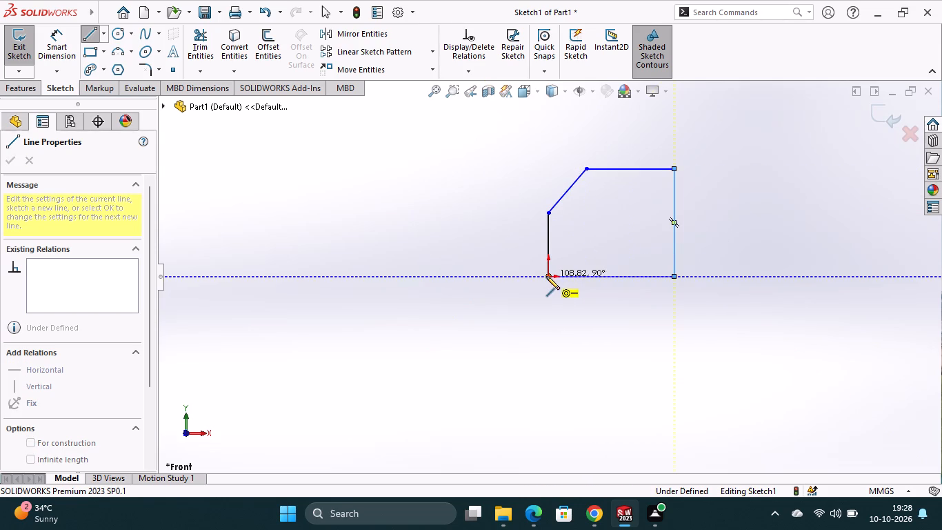
{"action": "key", "text": "Escape"}
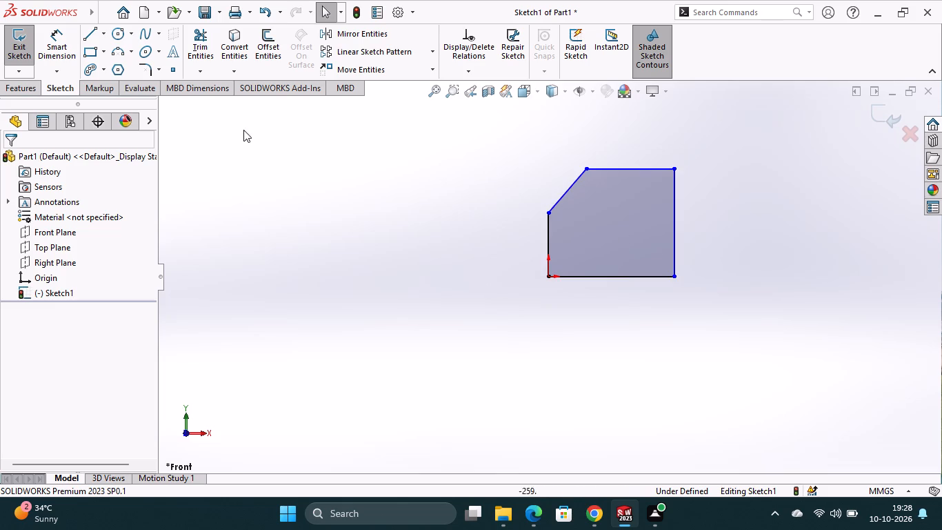
Dimension the profile's bottom width between its two lower corners as 66 mm.
{"action": "left_click", "coordinate": [61, 41]}
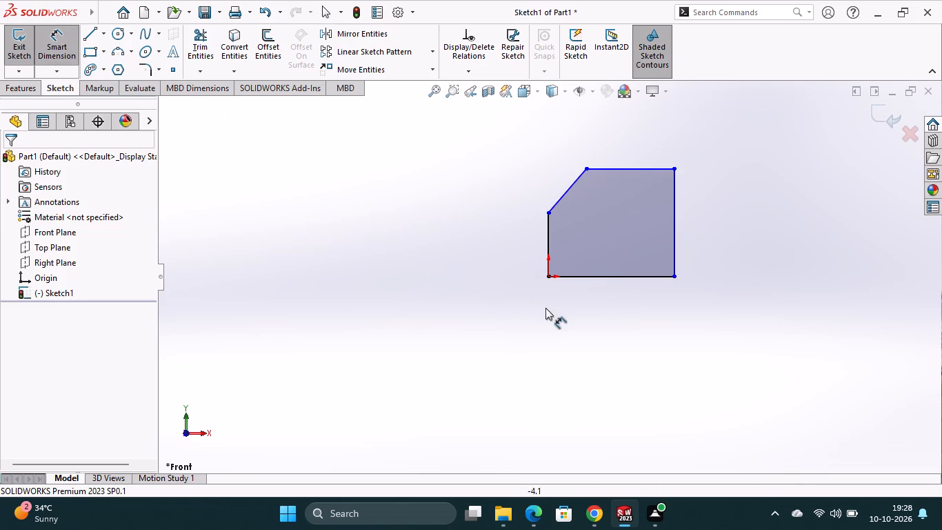
{"action": "left_click", "coordinate": [549, 279]}
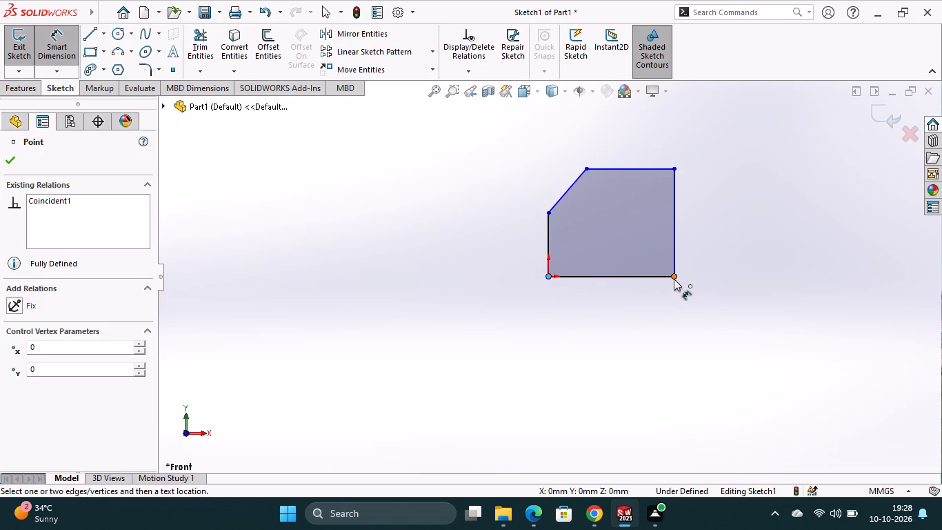
{"action": "left_click", "coordinate": [674, 278]}
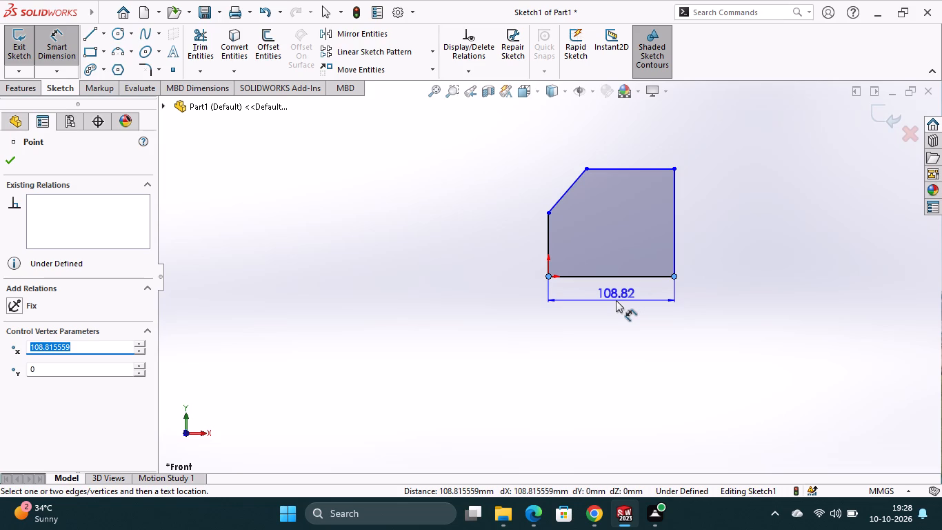
{"action": "left_click", "coordinate": [616, 300]}
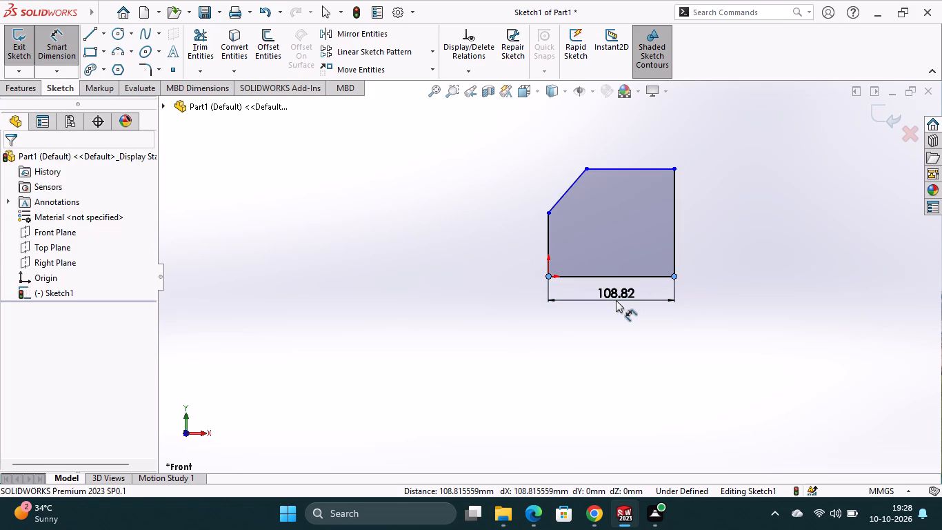
{"action": "type", "text": "66"}
{"action": "key", "text": "Return"}
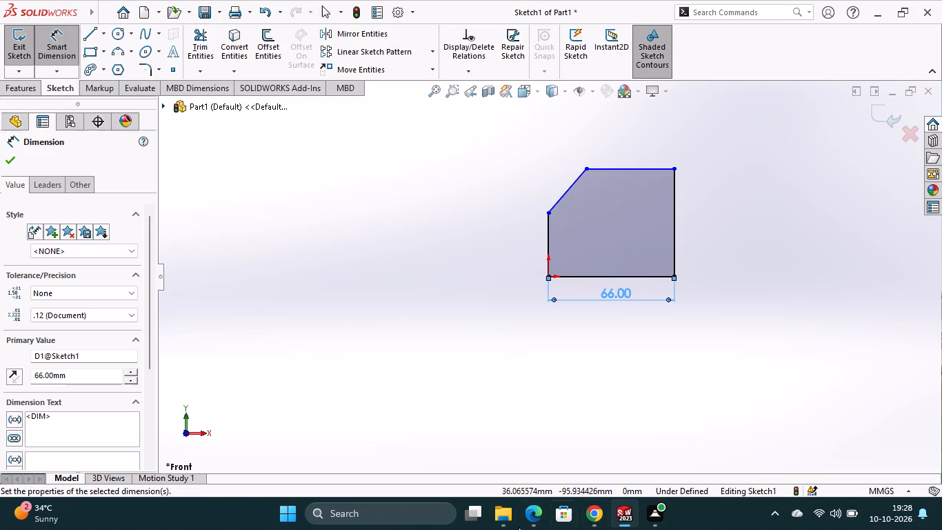
Open the Calculator app, compute 81 − 20, and clear the entry.
{"action": "left_click", "coordinate": [420, 509]}
{"action": "type", "text": "ca"}
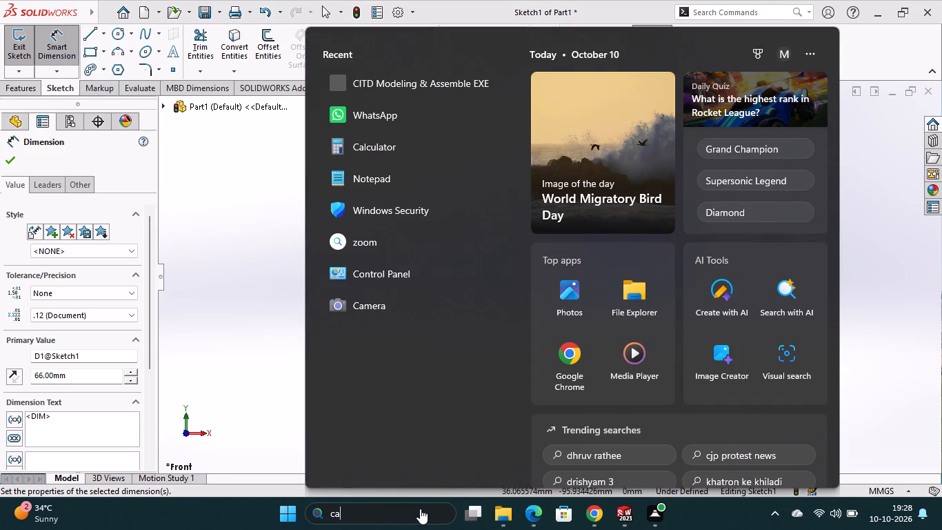
{"action": "key", "text": "Return"}
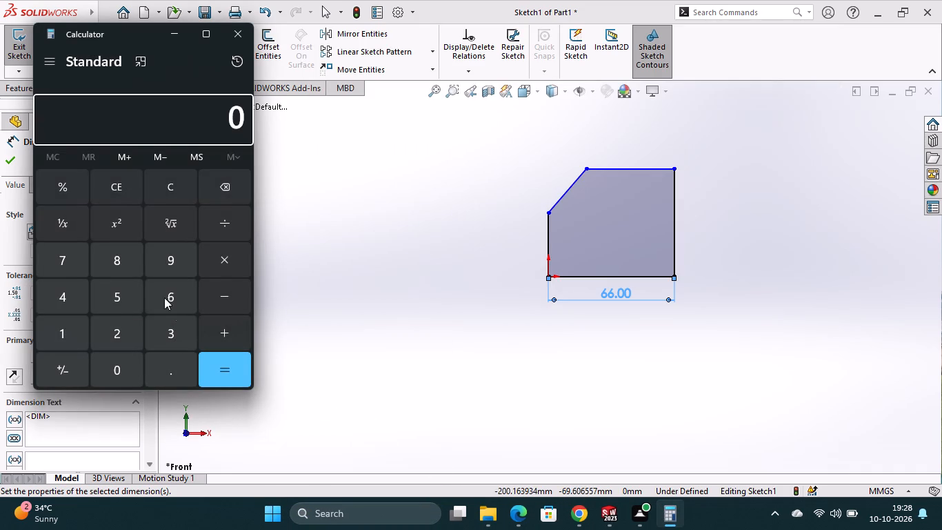
{"action": "left_click", "coordinate": [112, 262]}
{"action": "left_click", "coordinate": [74, 342]}
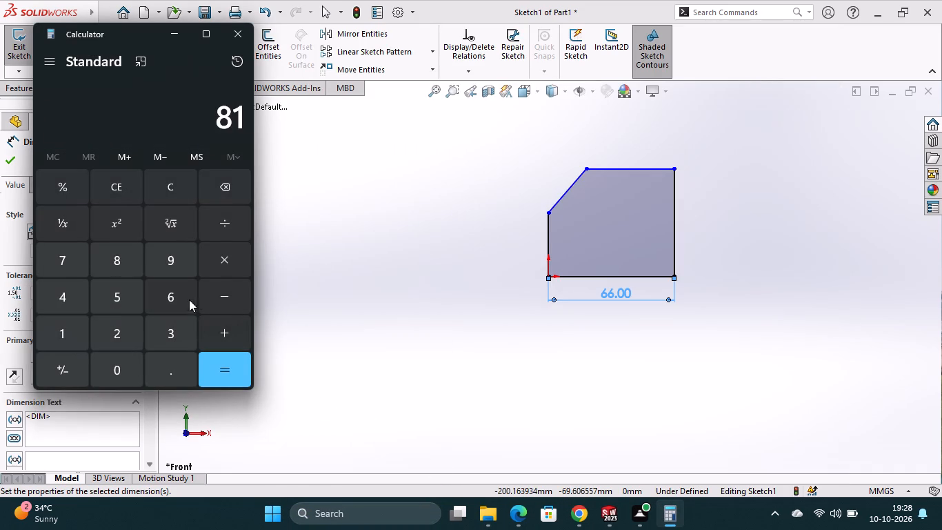
{"action": "left_click", "coordinate": [216, 295]}
{"action": "left_click", "coordinate": [223, 186]}
{"action": "left_click", "coordinate": [220, 297]}
{"action": "left_click", "coordinate": [116, 335]}
{"action": "left_click", "coordinate": [123, 358]}
{"action": "left_click", "coordinate": [214, 362]}
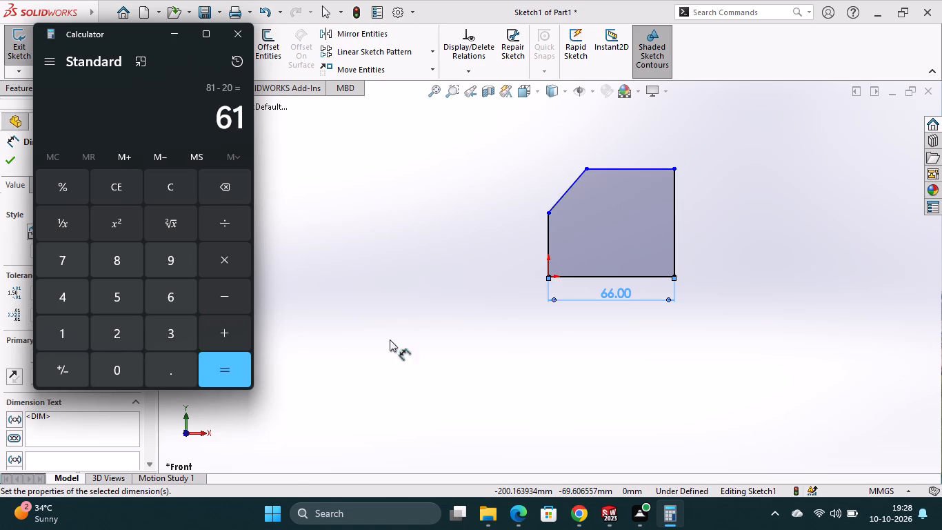
{"action": "key", "text": "Escape"}
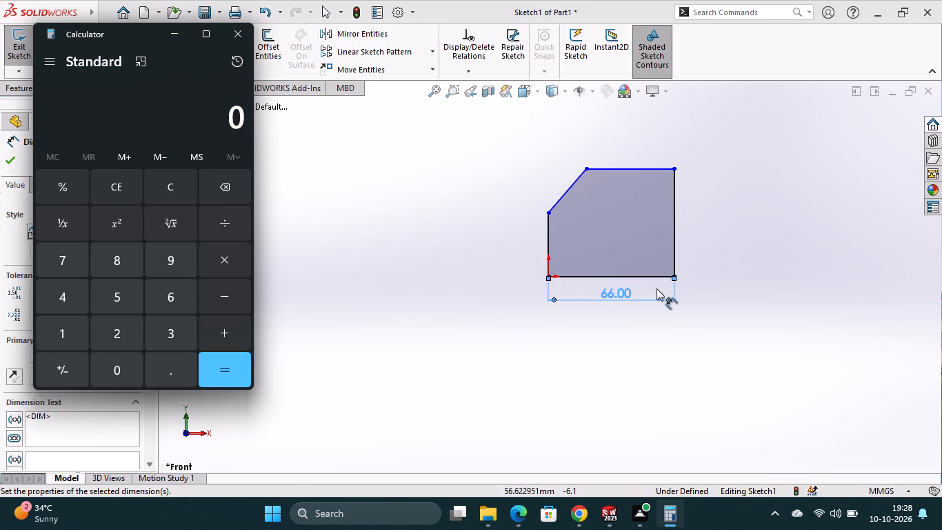
Back in SOLIDWORKS, dimension the profile's right vertical edge as 61 mm.
{"action": "left_click", "coordinate": [348, 280]}
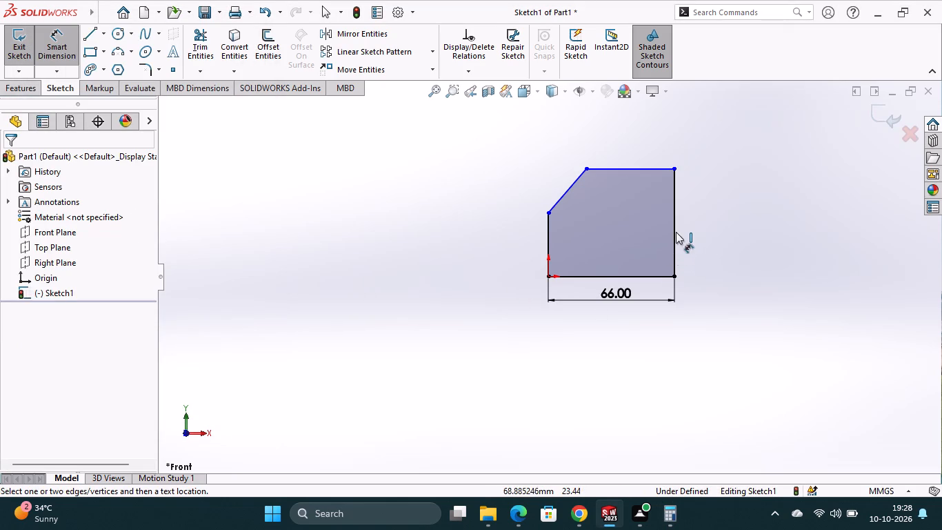
{"action": "left_click", "coordinate": [675, 232]}
{"action": "left_click", "coordinate": [711, 228]}
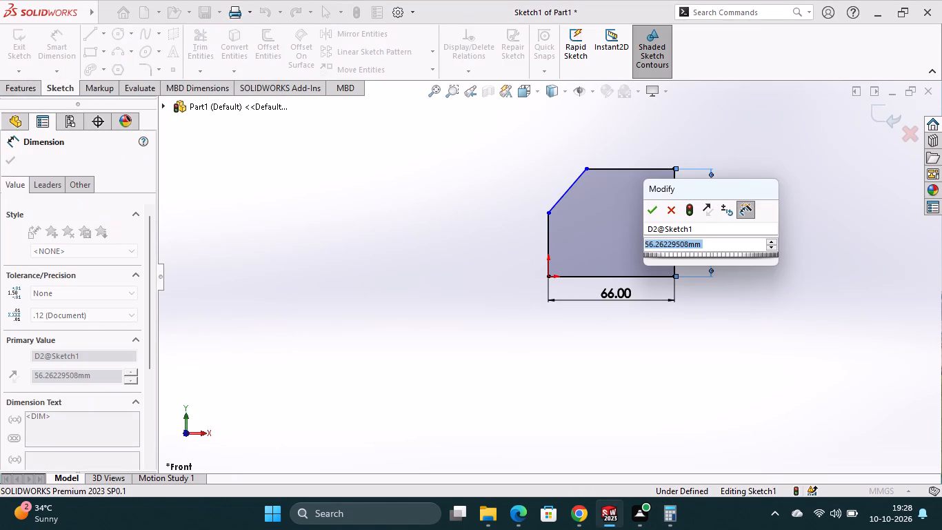
{"action": "type", "text": "61"}
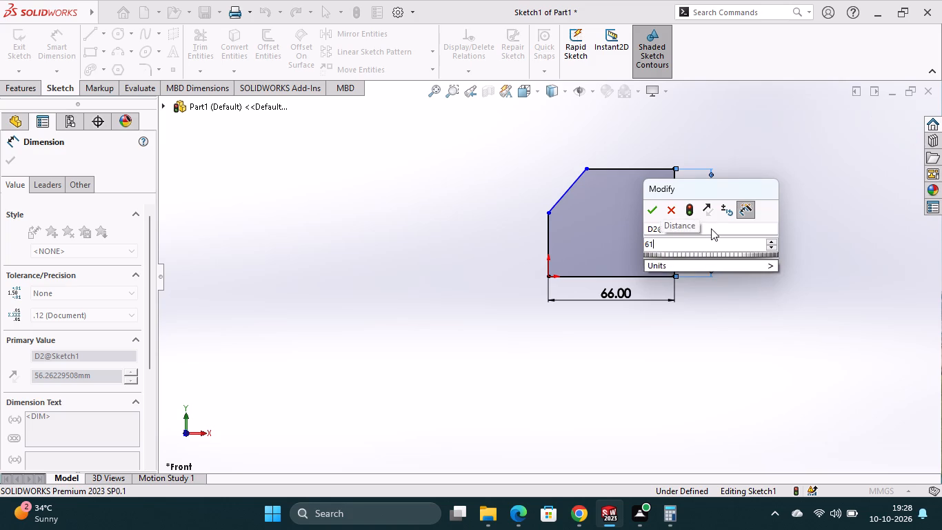
{"action": "key", "text": "Return"}
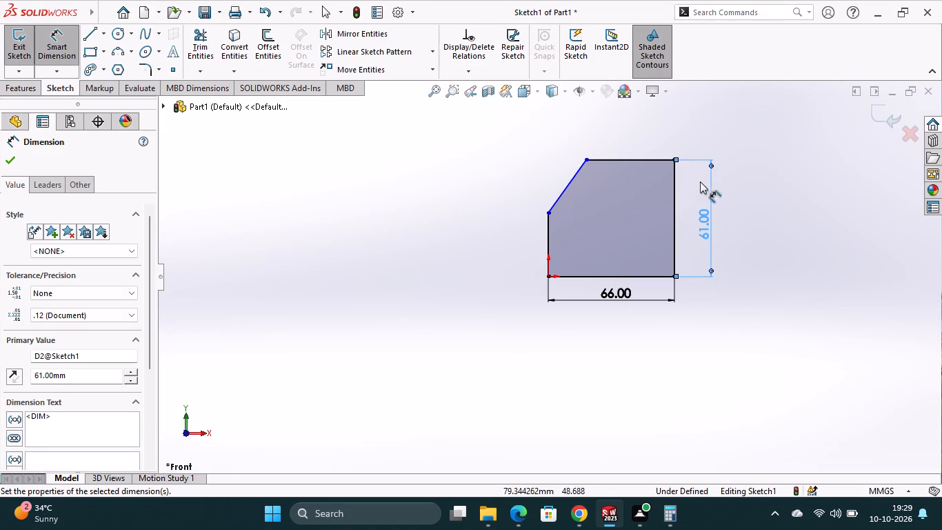
Dimension the profile's top horizontal edge as 32 mm, placing the dimension above the edge.
{"action": "left_click", "coordinate": [633, 158]}
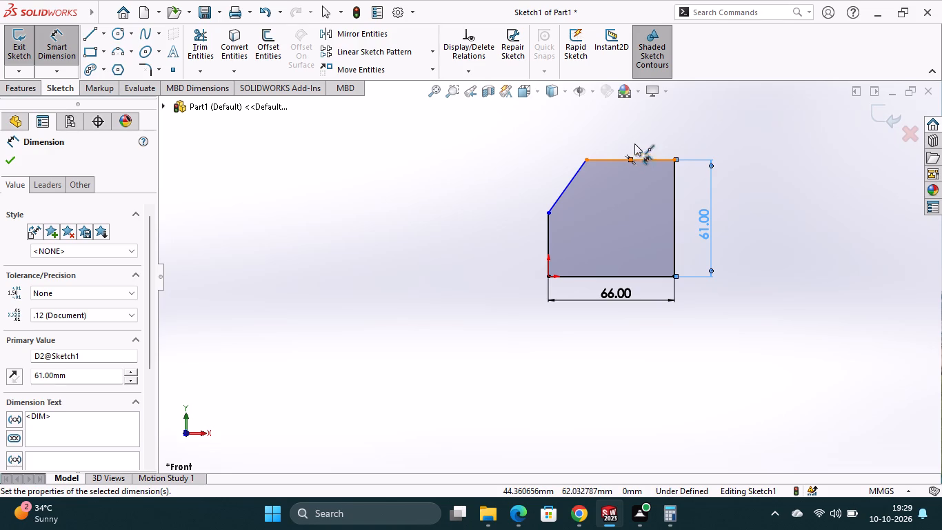
{"action": "key", "text": "Escape"}
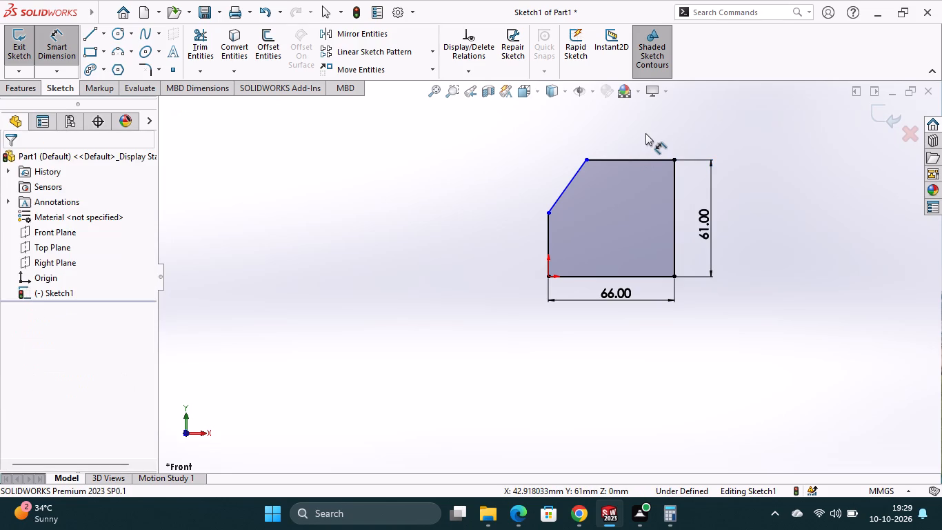
{"action": "left_click", "coordinate": [614, 159]}
{"action": "left_click", "coordinate": [619, 130]}
{"action": "type", "text": "32"}
{"action": "key", "text": "Return"}
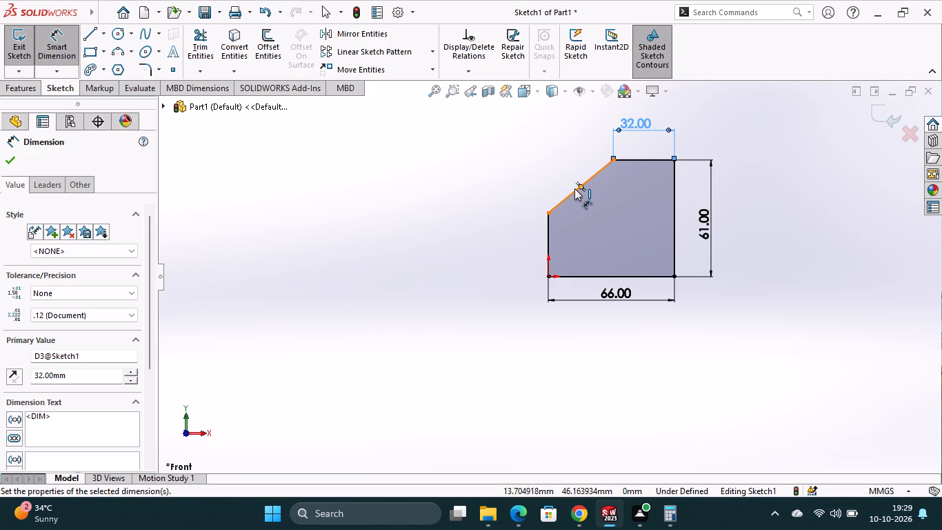
Add a horizontal dimension across the slanted corner edge above the profile, making it a driven dimension, and deselect it.
{"action": "left_click", "coordinate": [574, 188]}
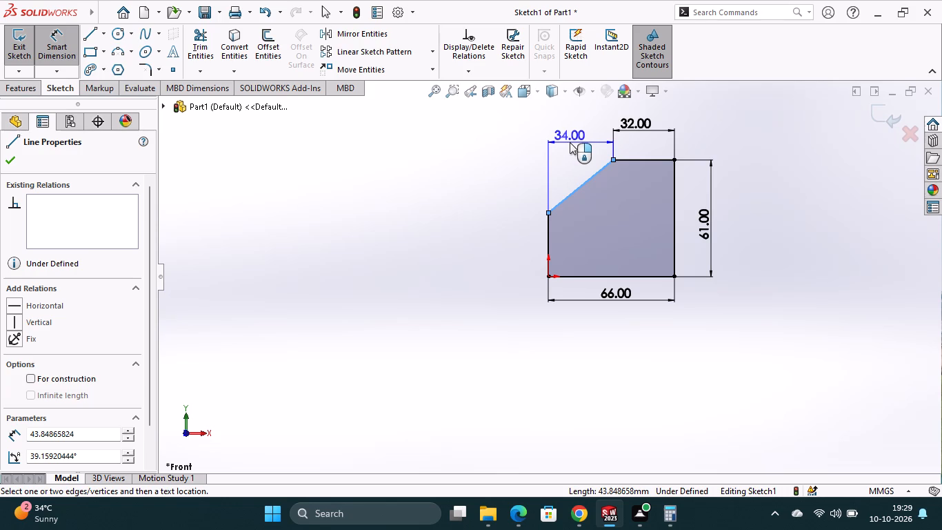
{"action": "left_click", "coordinate": [570, 142]}
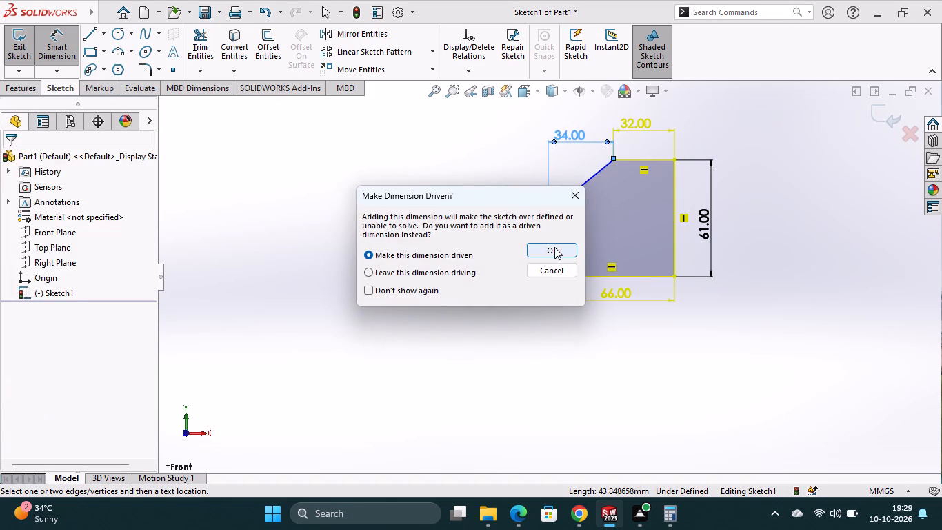
{"action": "left_click", "coordinate": [554, 247]}
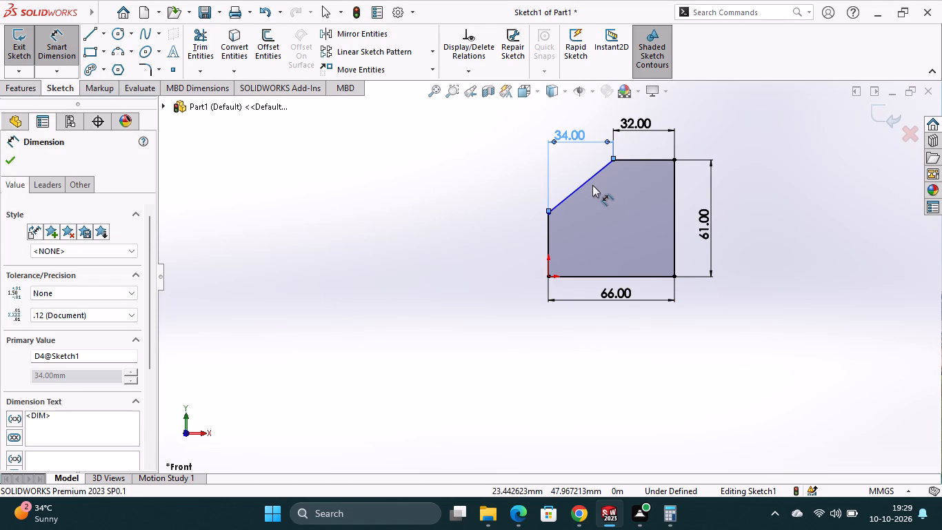
{"action": "right_click", "coordinate": [570, 137]}
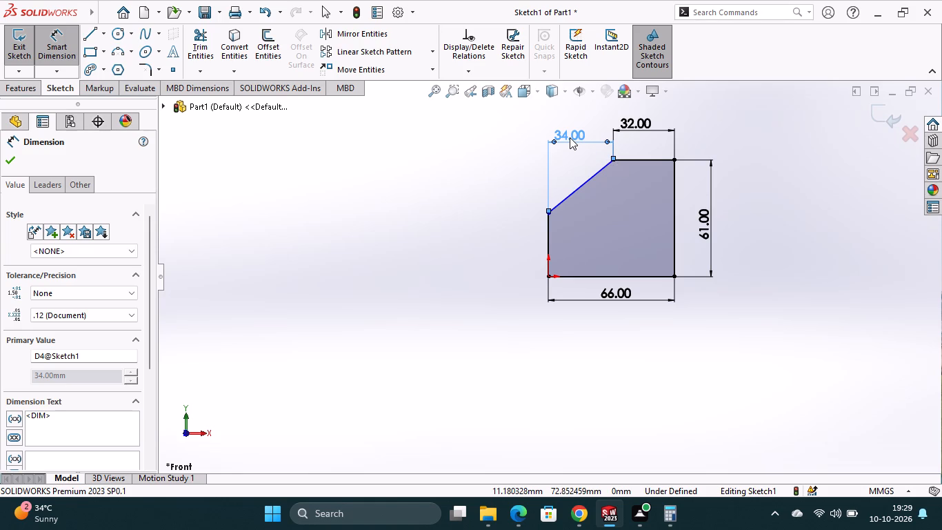
{"action": "left_click", "coordinate": [496, 185]}
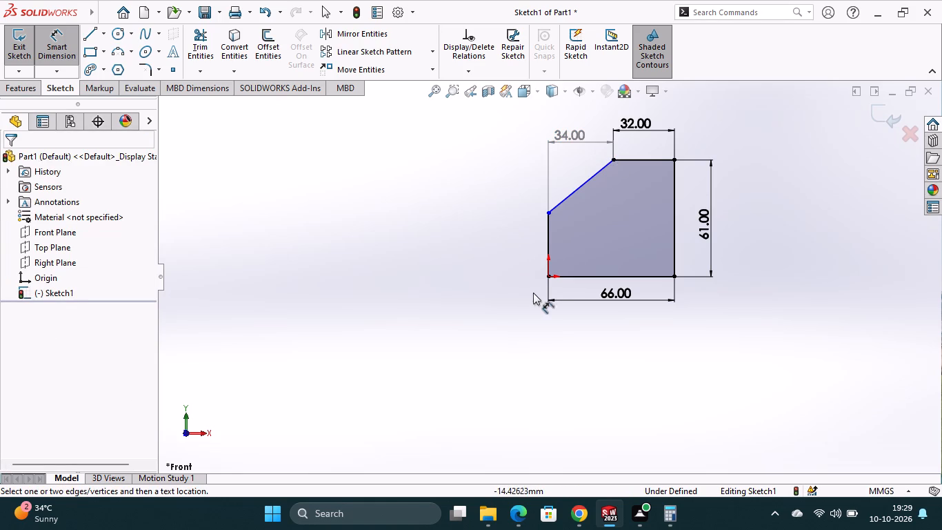
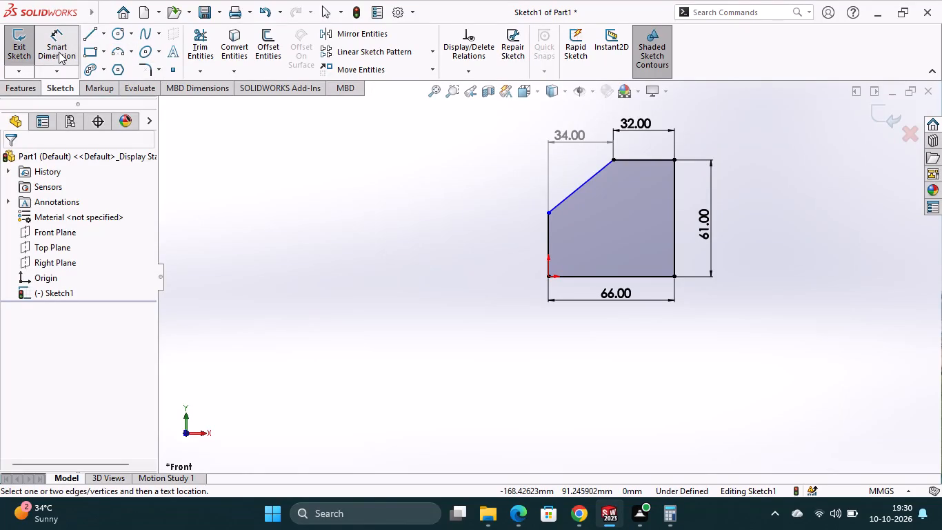
Dimension the profile's left vertical edge as 36 mm, placing the dimension outside the profile, and exit the sketch.
{"action": "left_click", "coordinate": [549, 213]}
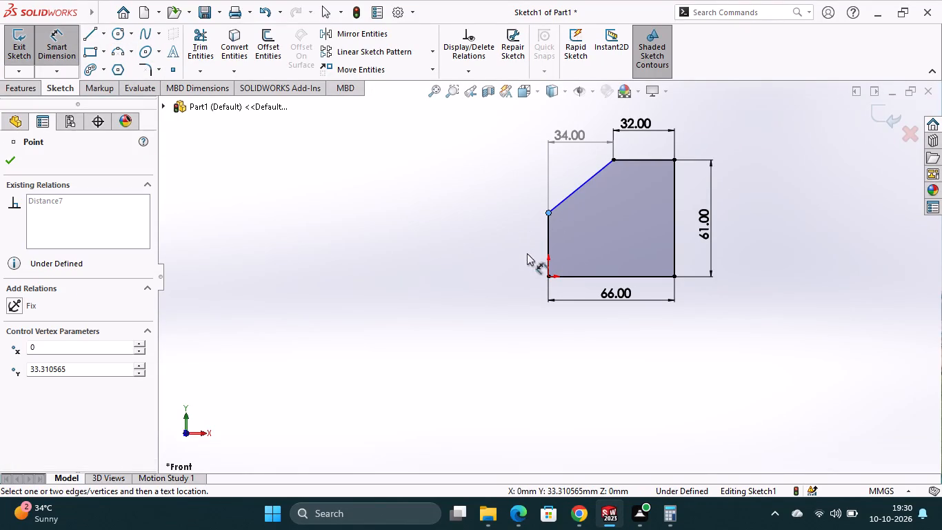
{"action": "left_click", "coordinate": [545, 275]}
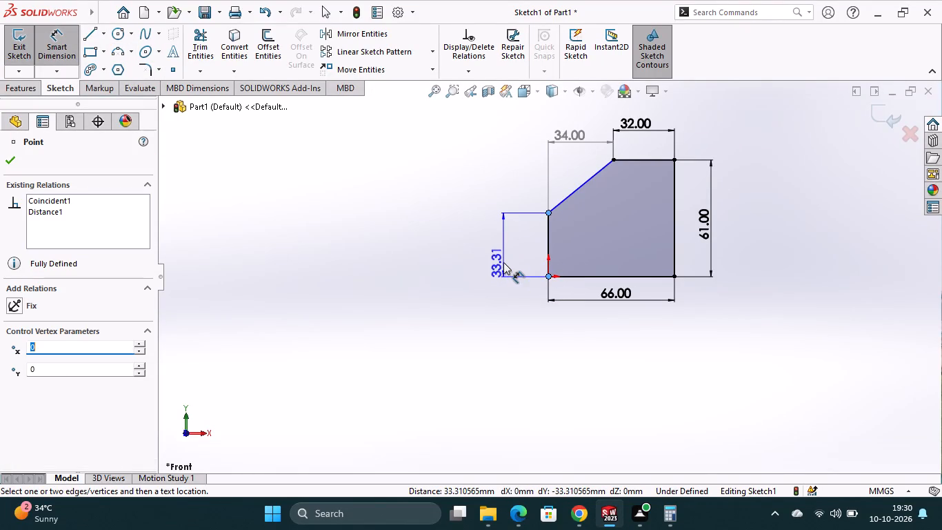
{"action": "left_click", "coordinate": [502, 259]}
{"action": "type", "text": "36"}
{"action": "key", "text": "Return"}
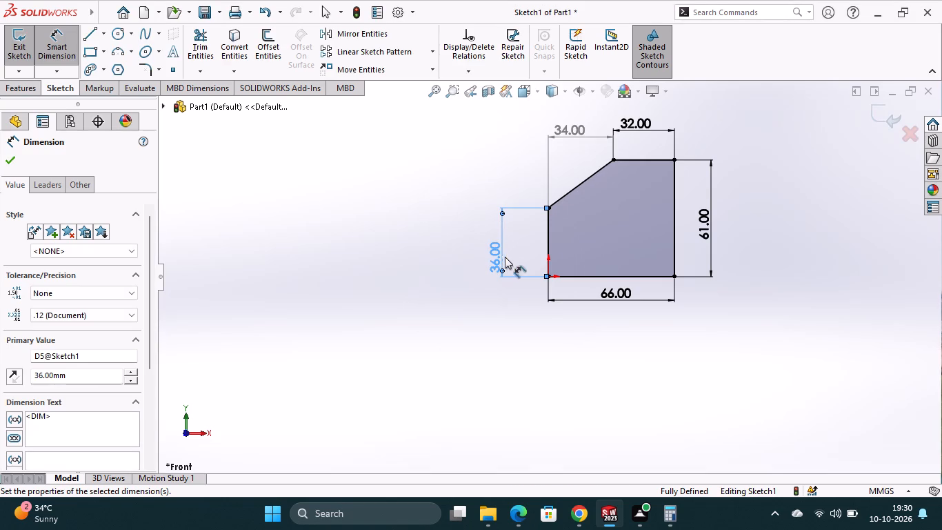
{"action": "key", "text": "Escape"}
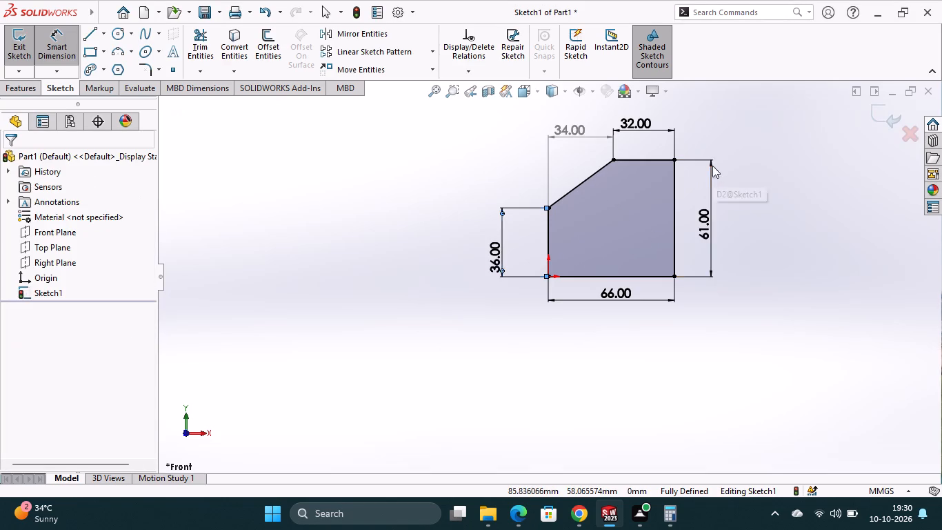
{"action": "left_click", "coordinate": [582, 163]}
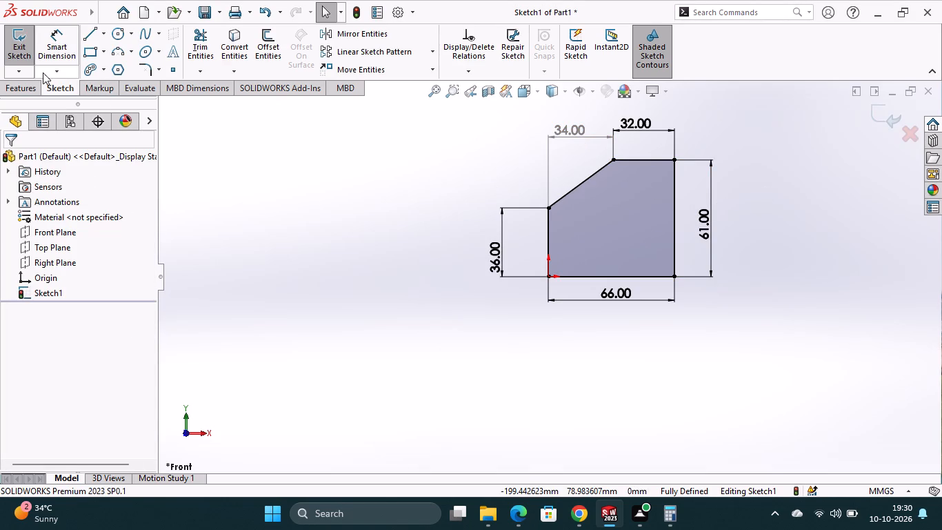
{"action": "left_click", "coordinate": [23, 57]}
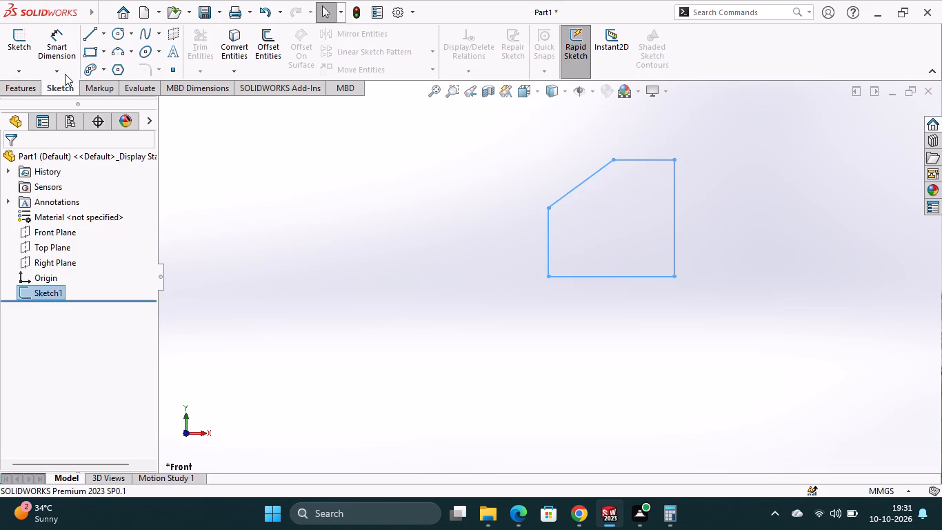
Extrude the five-sided profile as a boss with a Mid Plane end condition and a depth of 80 mm.
{"action": "left_click", "coordinate": [31, 84]}
{"action": "left_click", "coordinate": [32, 59]}
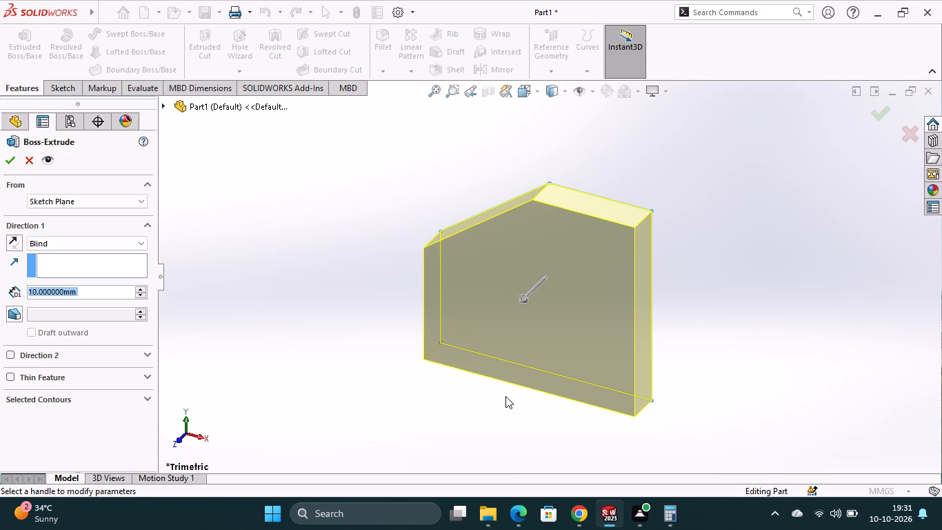
{"action": "left_click", "coordinate": [99, 290]}
{"action": "left_click_drag", "start_coordinate": [94, 291], "coordinate": [29, 290]}
{"action": "left_click", "coordinate": [62, 247]}
{"action": "left_click", "coordinate": [62, 301]}
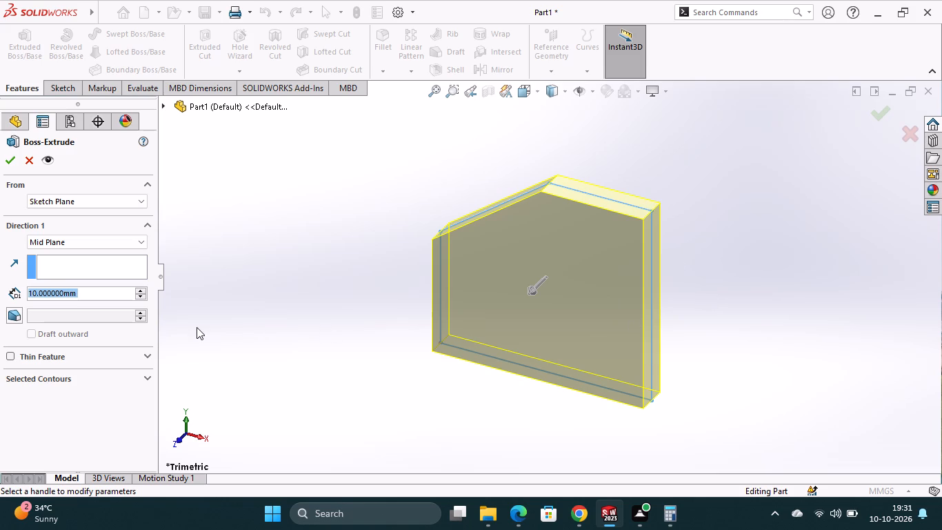
{"action": "type", "text": "80"}
{"action": "key", "text": "Return"}
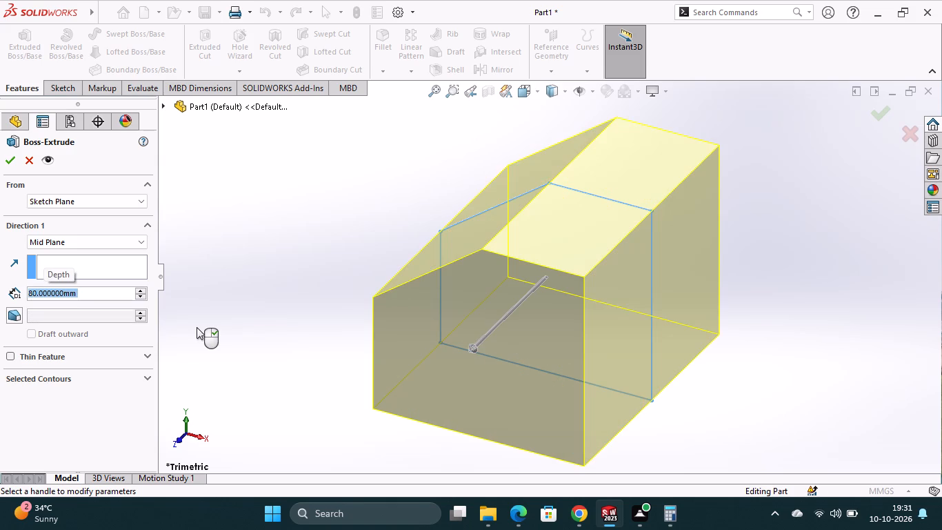
{"action": "left_click", "coordinate": [8, 158]}
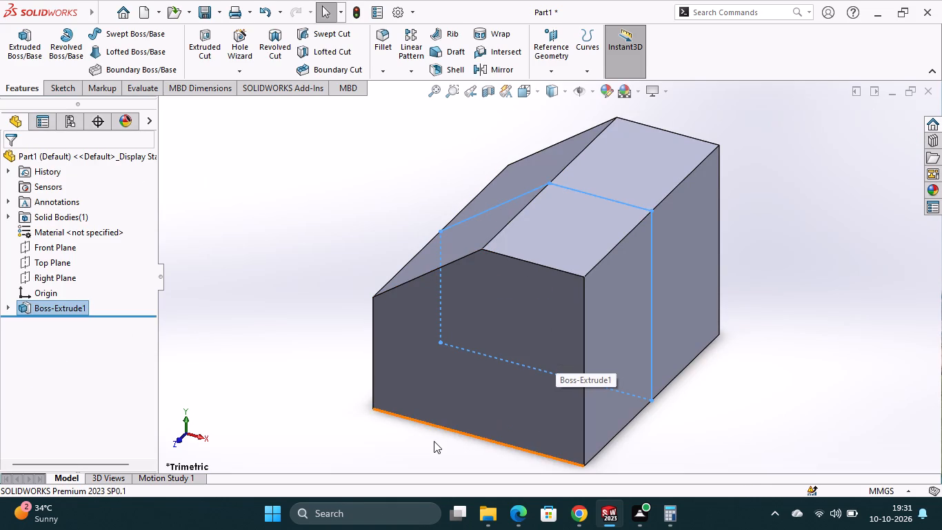
Examine the extruded block from several angles, check the dimensions shown for its front face, and clear the selection.
{"action": "scroll", "coordinate": [434, 441], "scroll_direction": "up", "scroll_amount": 2}
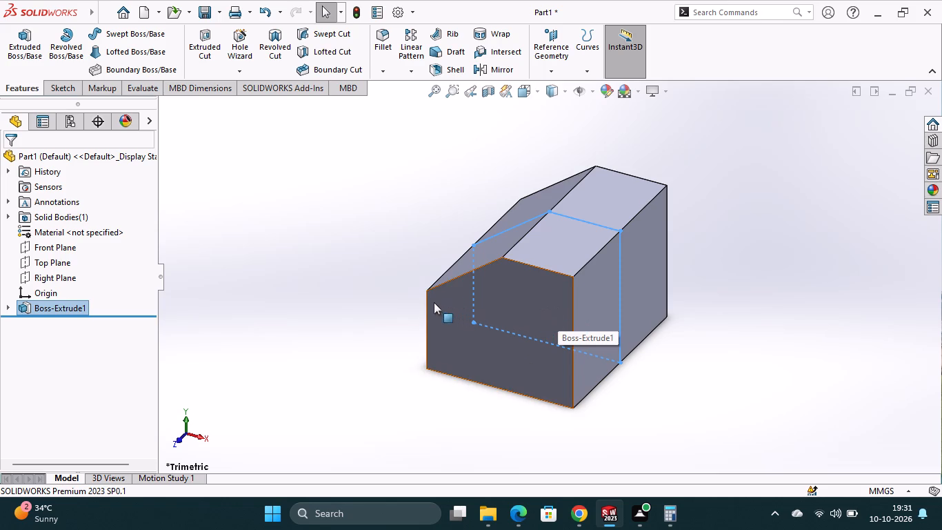
{"action": "middle_click_drag", "start_coordinate": [492, 413], "coordinate": [523, 416]}
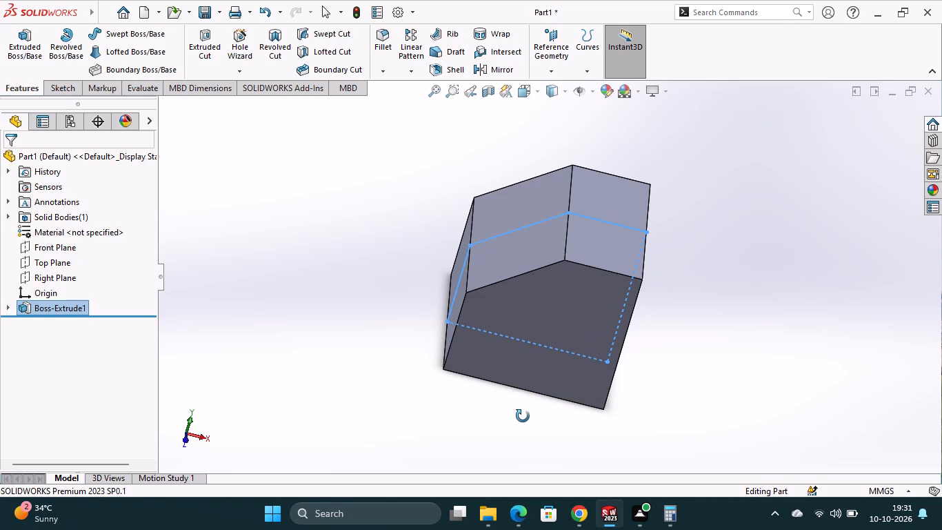
{"action": "middle_click_drag", "start_coordinate": [523, 416], "coordinate": [526, 419]}
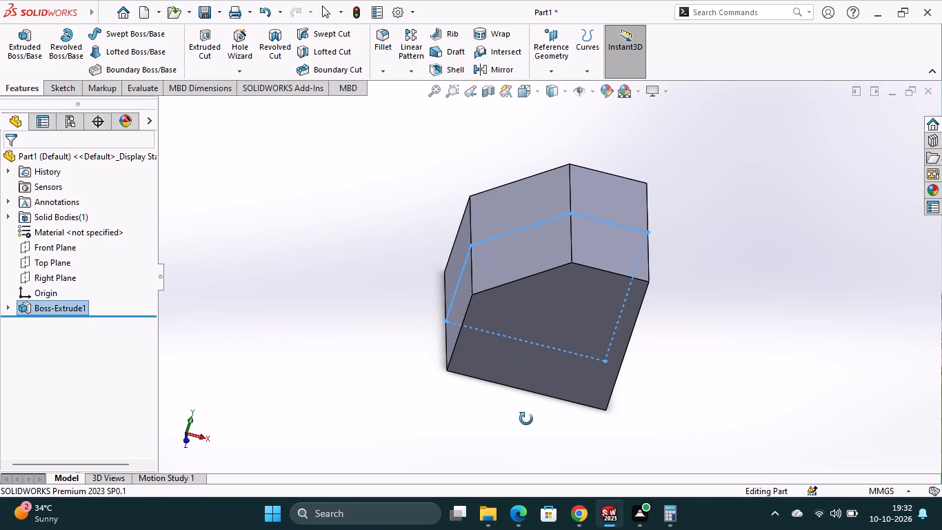
{"action": "middle_click_drag", "start_coordinate": [526, 419], "coordinate": [527, 419]}
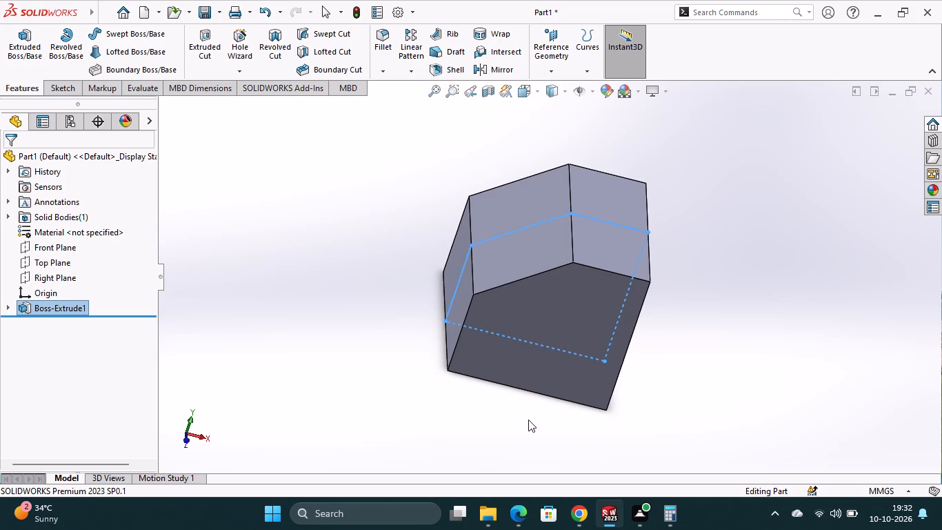
{"action": "middle_click_drag", "start_coordinate": [528, 420], "coordinate": [502, 406]}
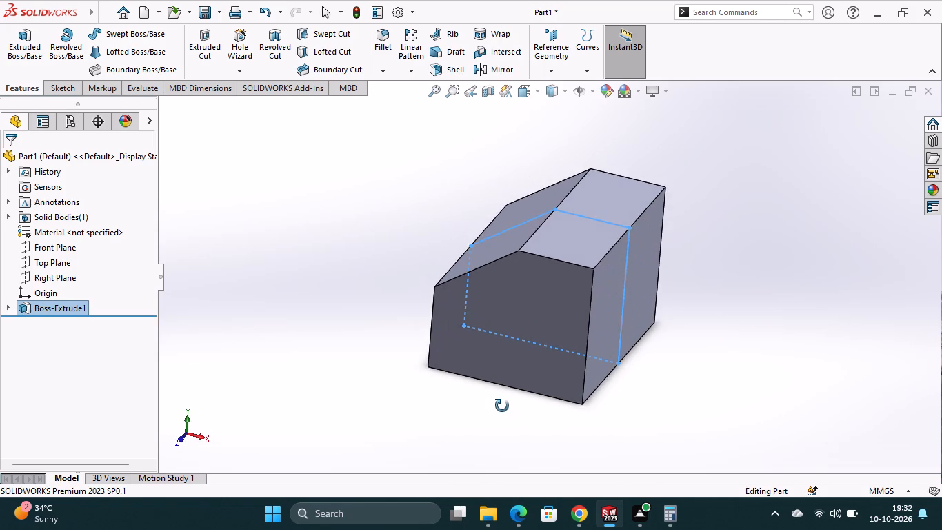
{"action": "middle_click_drag", "start_coordinate": [502, 406], "coordinate": [494, 413]}
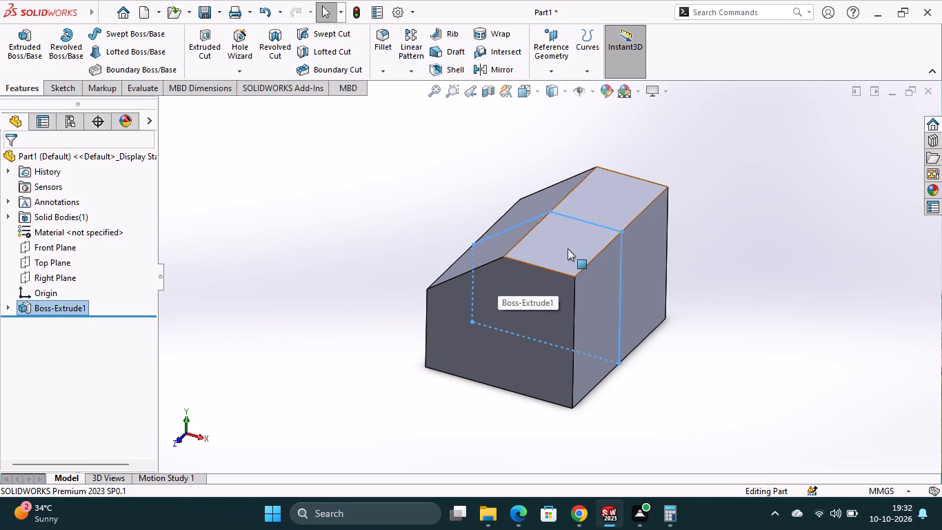
{"action": "left_click", "coordinate": [532, 288]}
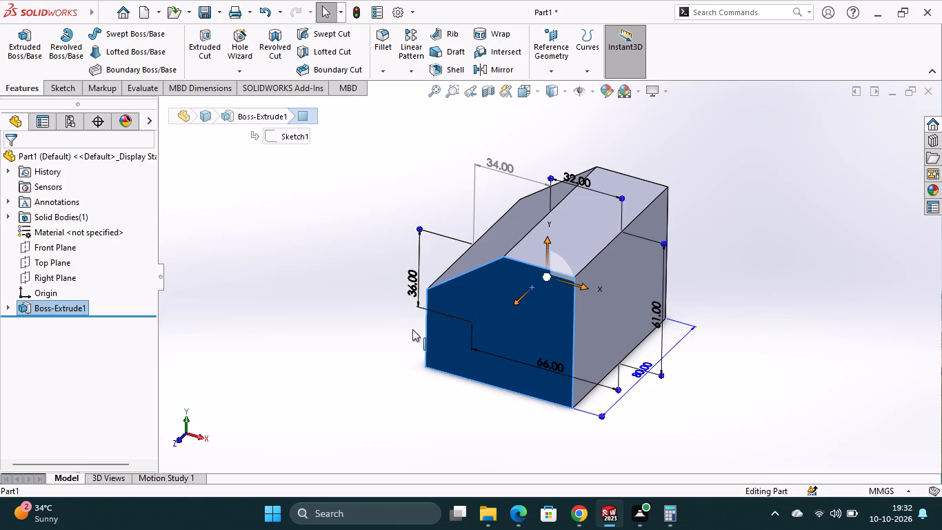
{"action": "key", "text": "Escape"}
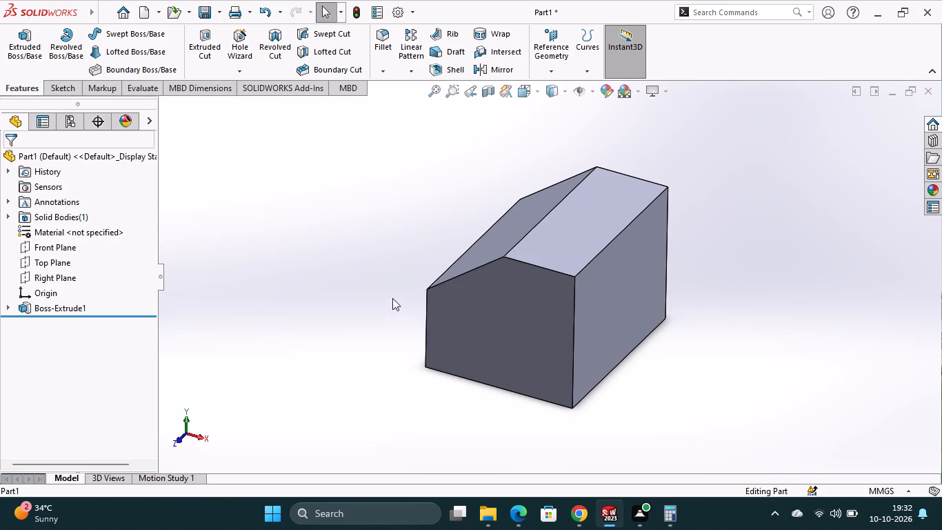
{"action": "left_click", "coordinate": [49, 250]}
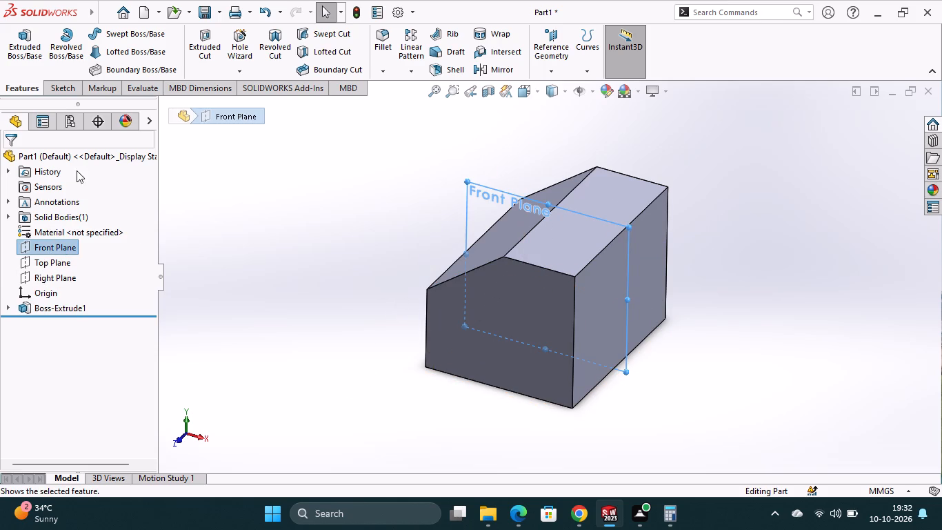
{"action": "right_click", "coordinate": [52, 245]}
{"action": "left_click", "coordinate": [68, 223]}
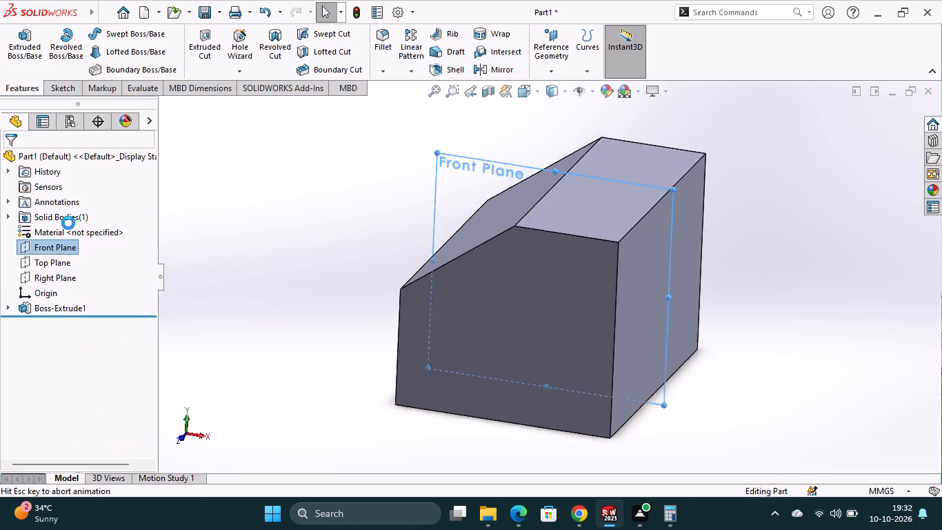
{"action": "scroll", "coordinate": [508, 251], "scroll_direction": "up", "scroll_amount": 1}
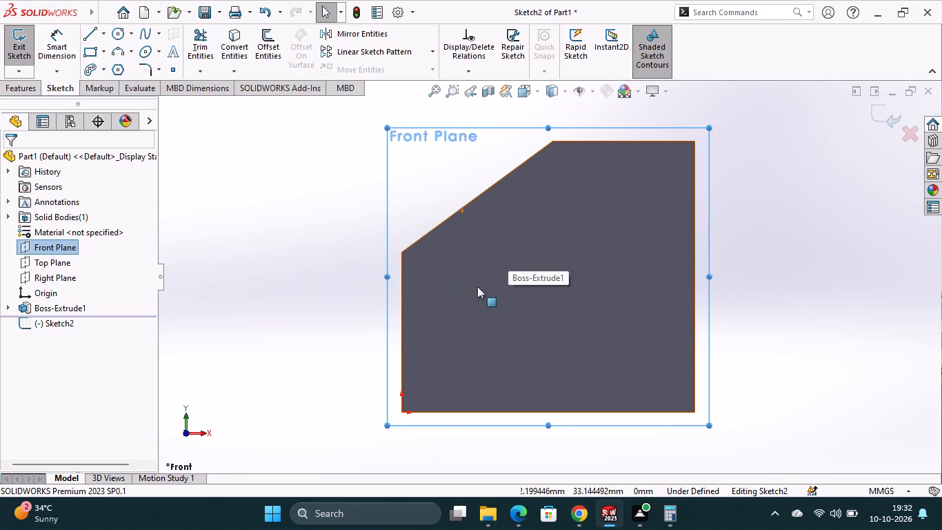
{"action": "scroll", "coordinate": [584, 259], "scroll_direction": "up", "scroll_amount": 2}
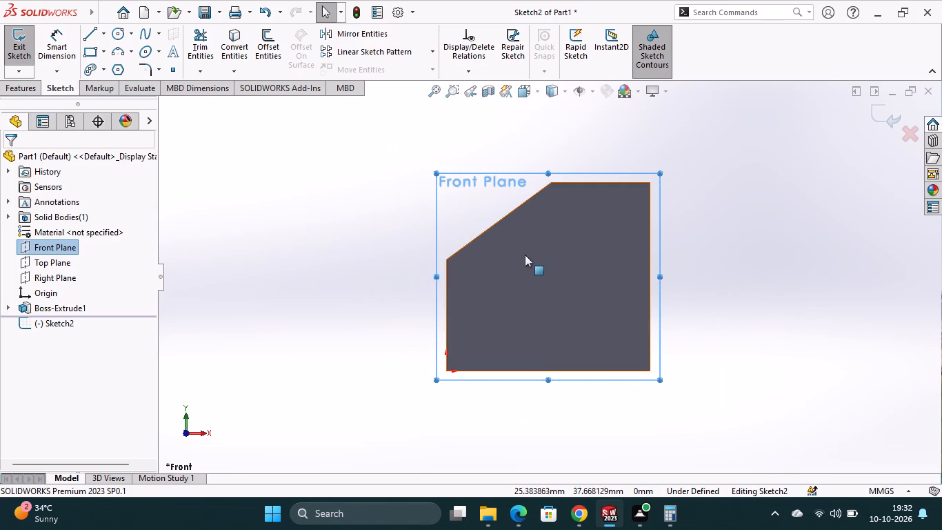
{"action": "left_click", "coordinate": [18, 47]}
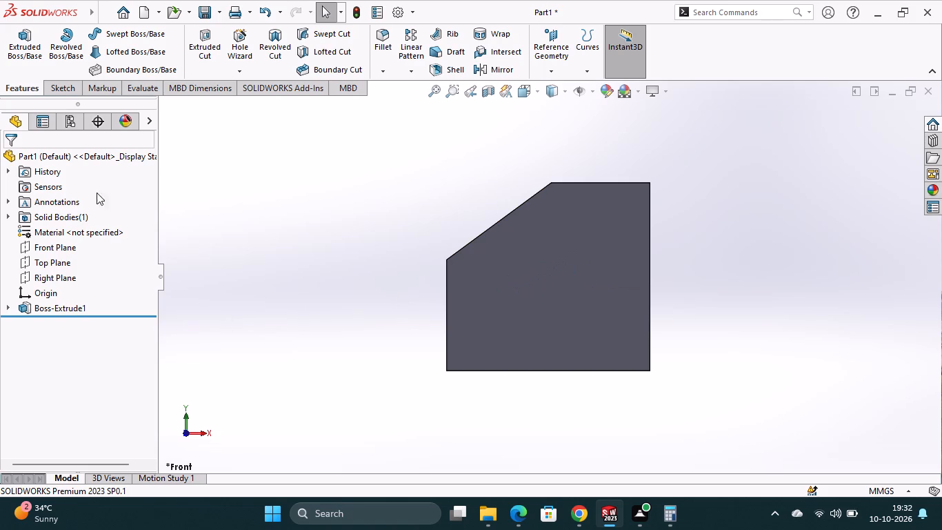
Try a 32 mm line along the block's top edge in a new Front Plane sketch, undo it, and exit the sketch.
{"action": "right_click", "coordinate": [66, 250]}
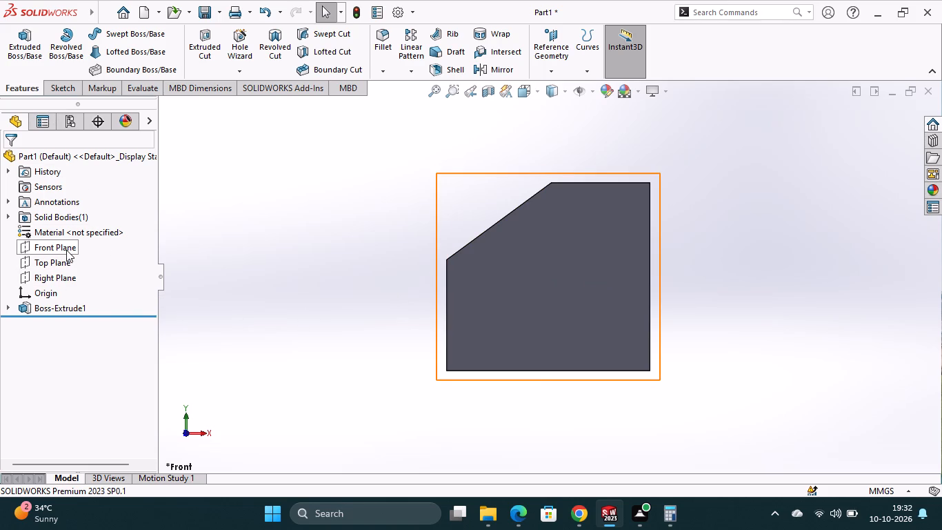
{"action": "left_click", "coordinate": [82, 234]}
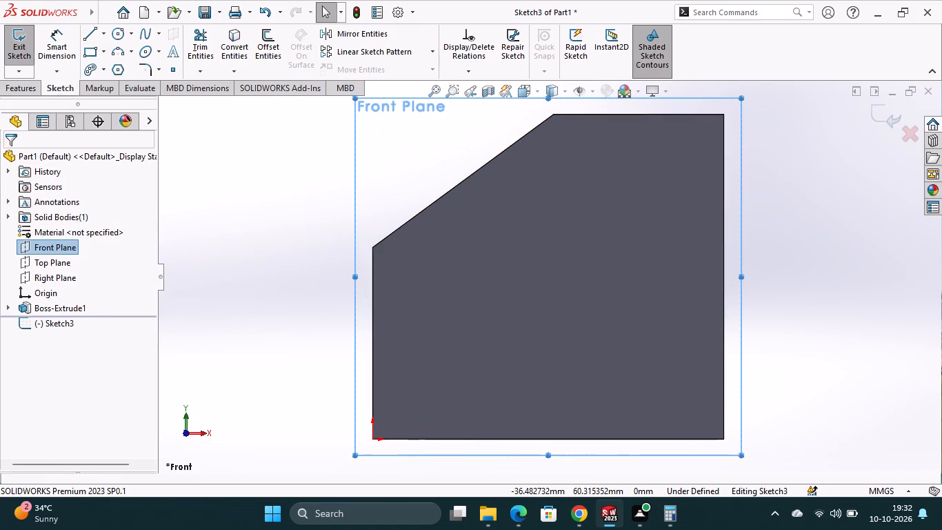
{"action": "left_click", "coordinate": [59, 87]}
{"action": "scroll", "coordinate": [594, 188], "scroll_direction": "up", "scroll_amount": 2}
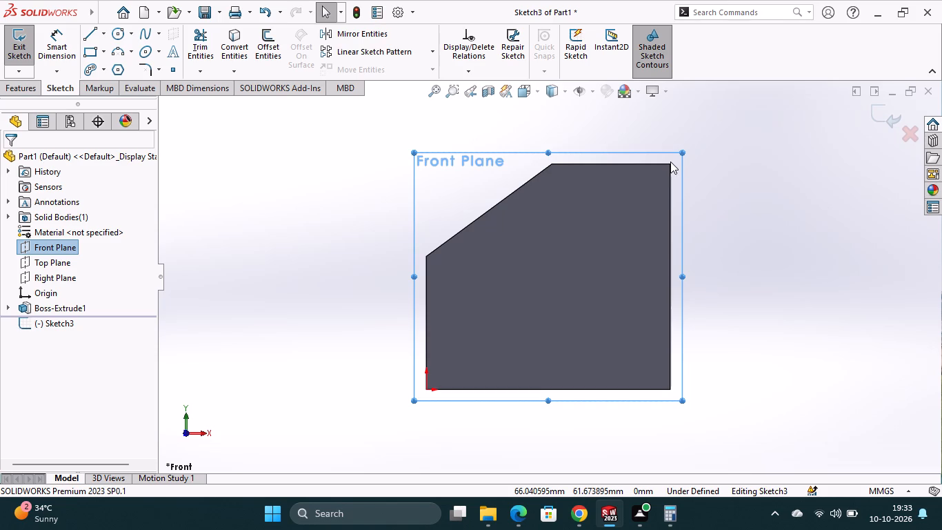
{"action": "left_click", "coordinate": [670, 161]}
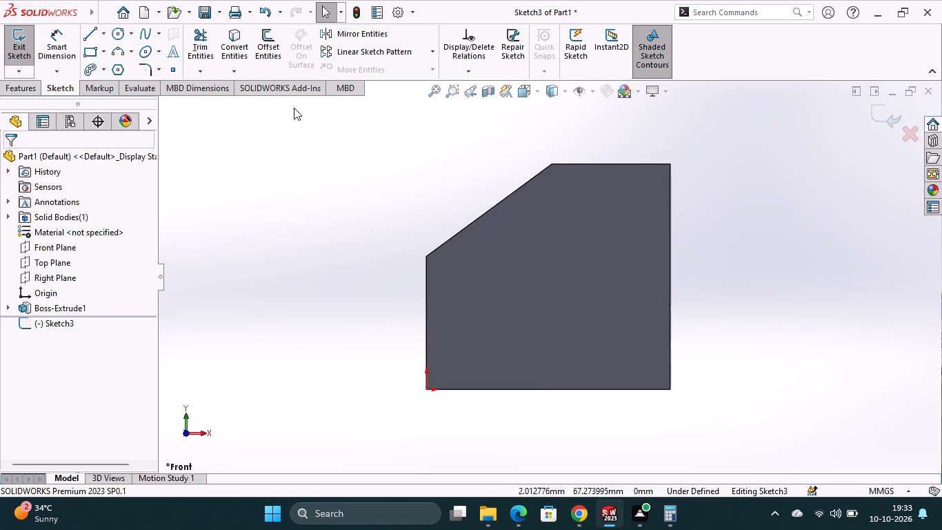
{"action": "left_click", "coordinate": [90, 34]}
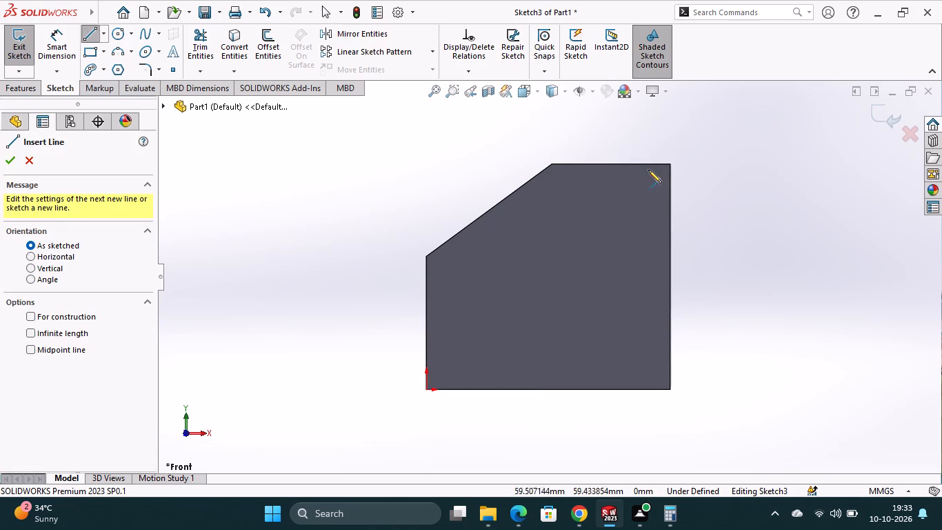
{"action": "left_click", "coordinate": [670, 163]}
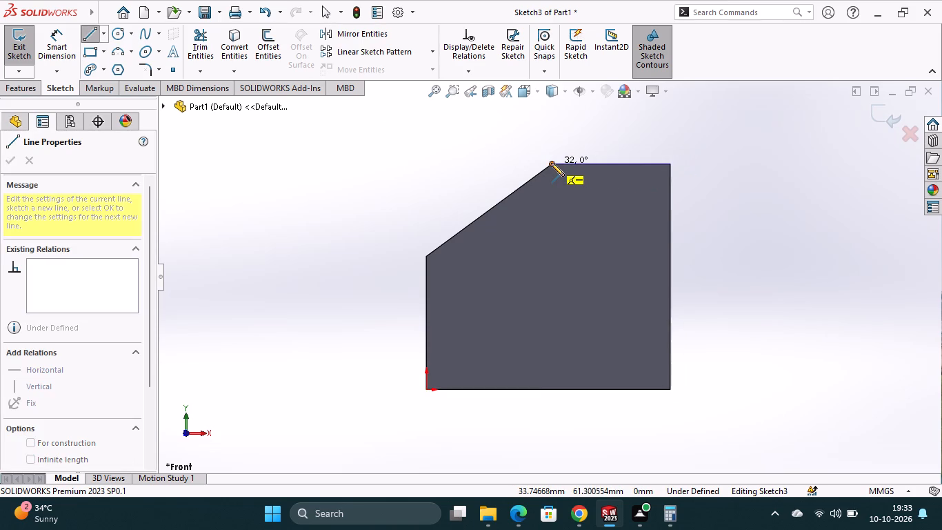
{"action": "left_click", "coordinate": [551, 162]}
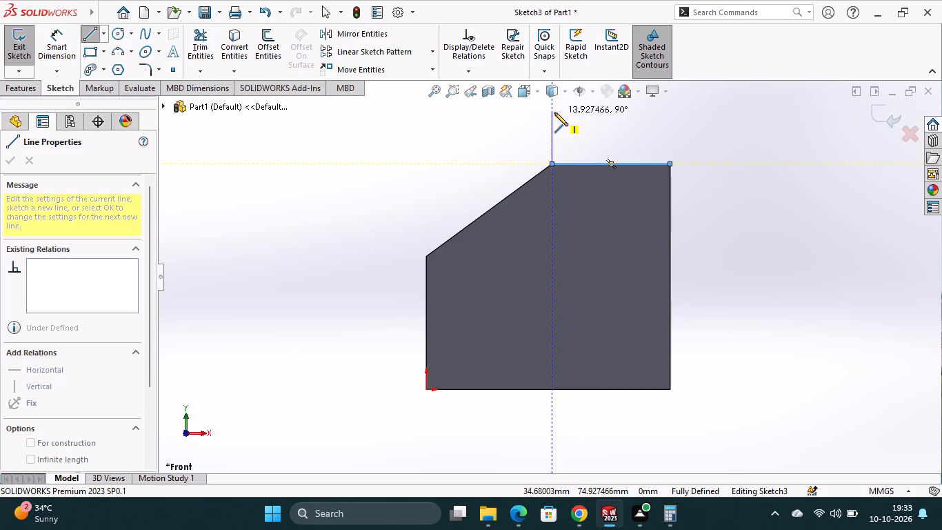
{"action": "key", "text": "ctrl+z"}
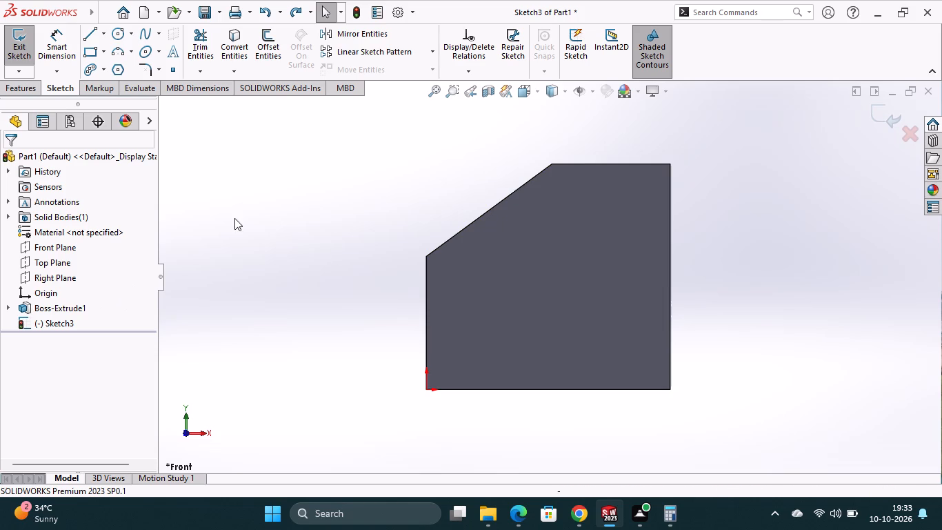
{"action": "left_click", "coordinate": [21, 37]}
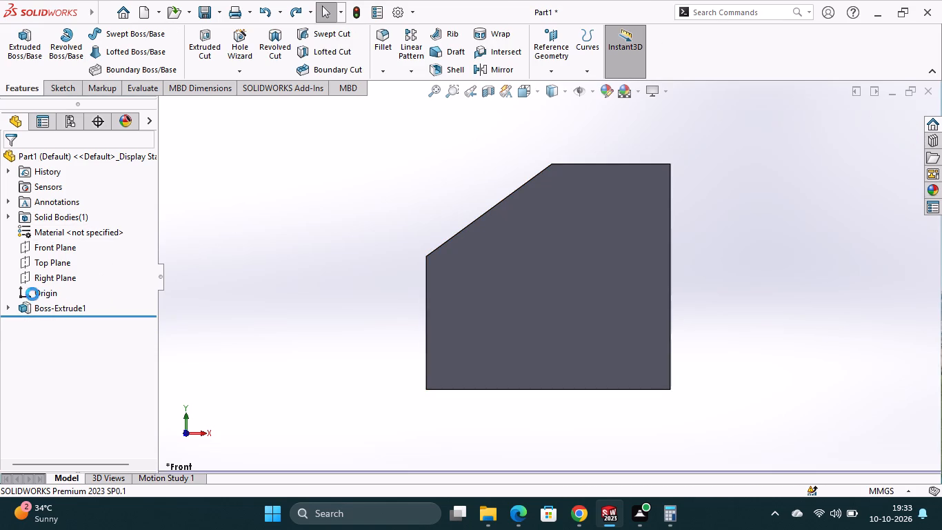
Start a new sketch on the block's flat top face beside the slope.
{"action": "left_click", "coordinate": [48, 265]}
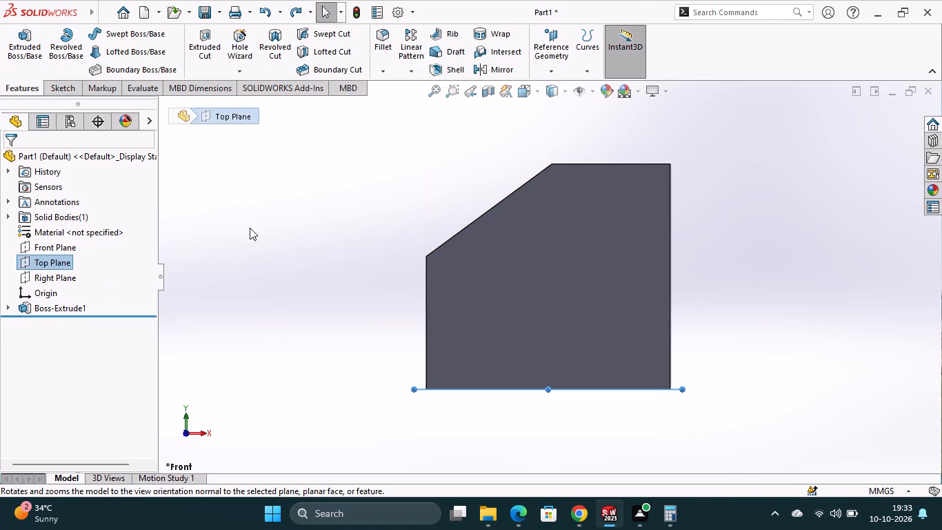
{"action": "middle_click_drag", "start_coordinate": [427, 171], "coordinate": [479, 253]}
{"action": "scroll", "coordinate": [430, 173], "scroll_direction": "down", "scroll_amount": 1}
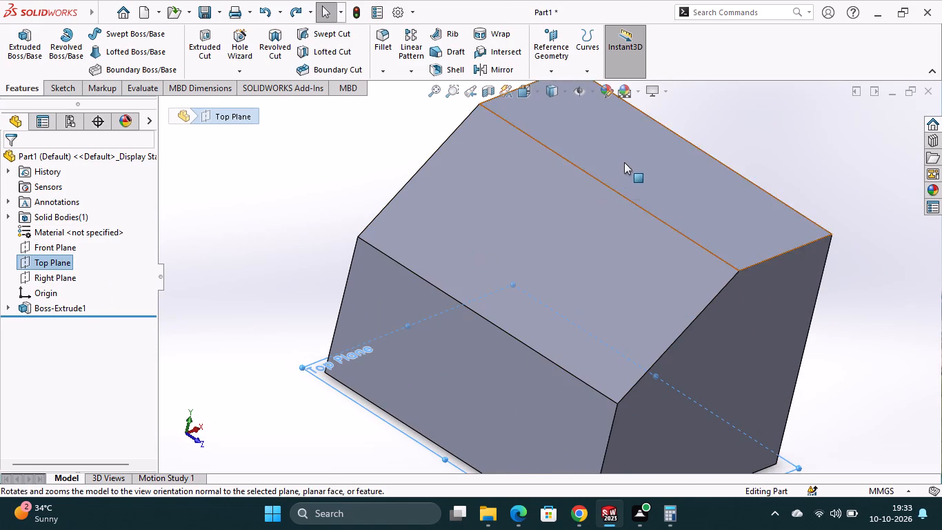
{"action": "left_click", "coordinate": [624, 162]}
{"action": "left_click", "coordinate": [684, 126]}
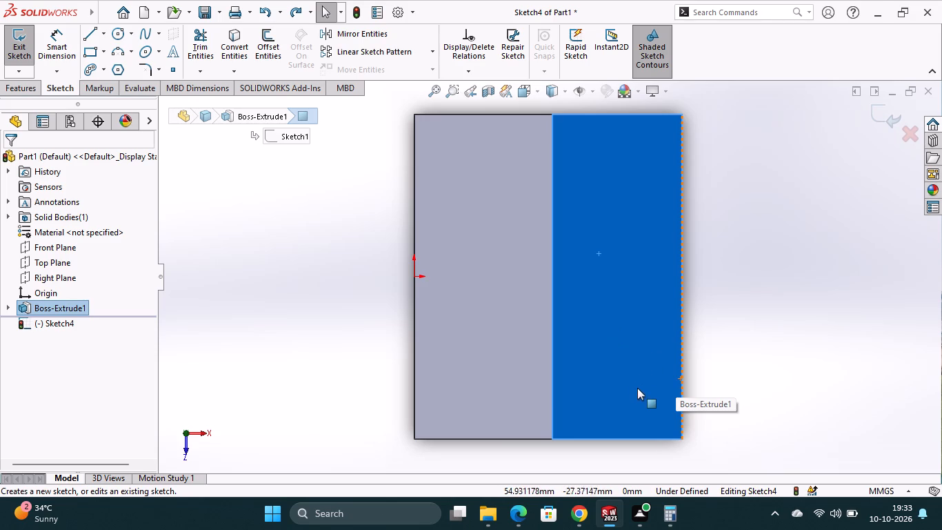
Trace the flat top face's outline with four connected lines, forming a closed 32 mm by 80 mm rectangle.
{"action": "middle_click_drag", "start_coordinate": [707, 431], "coordinate": [704, 401]}
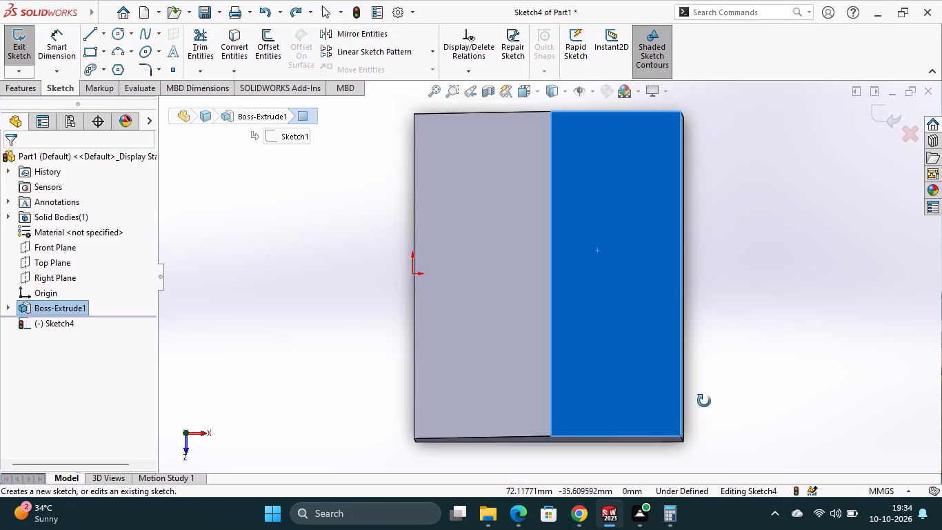
{"action": "middle_click_drag", "start_coordinate": [704, 401], "coordinate": [708, 269]}
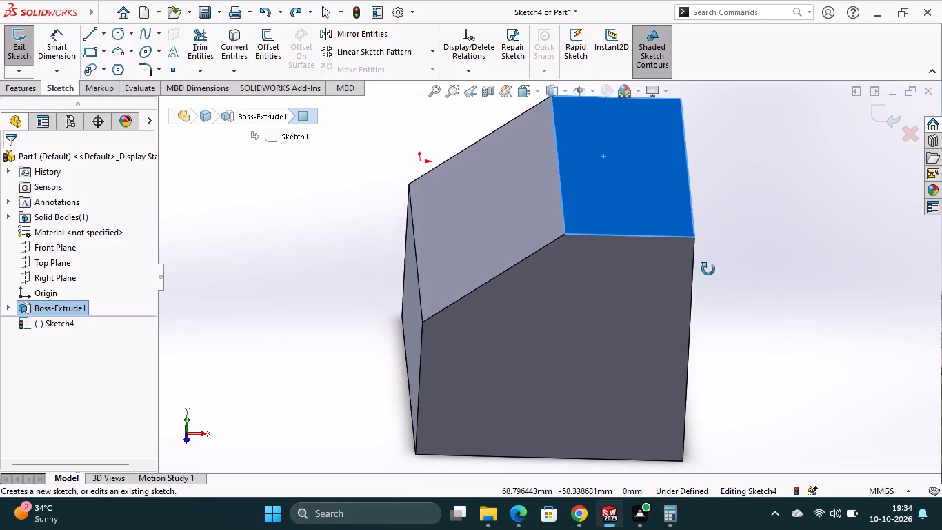
{"action": "middle_click_drag", "start_coordinate": [708, 269], "coordinate": [708, 268]}
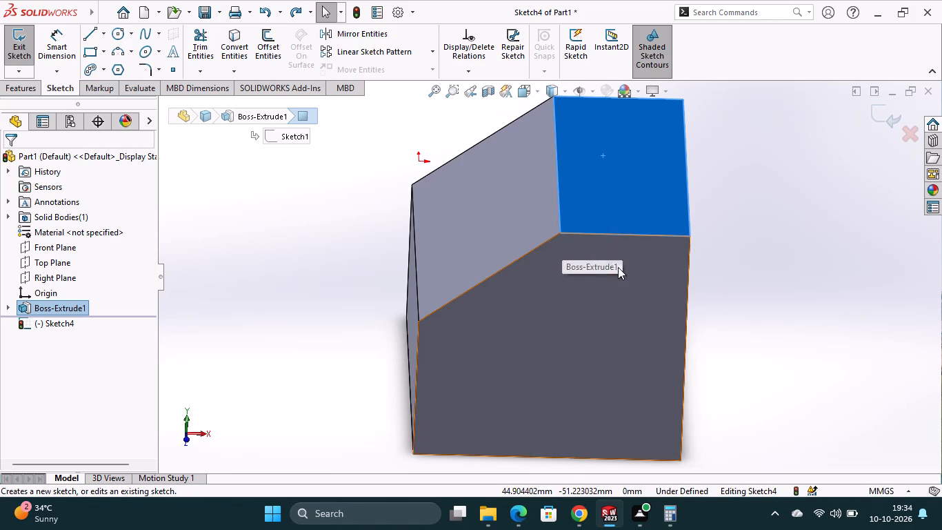
{"action": "middle_click_drag", "start_coordinate": [625, 277], "coordinate": [621, 433]}
{"action": "left_click", "coordinate": [615, 328]}
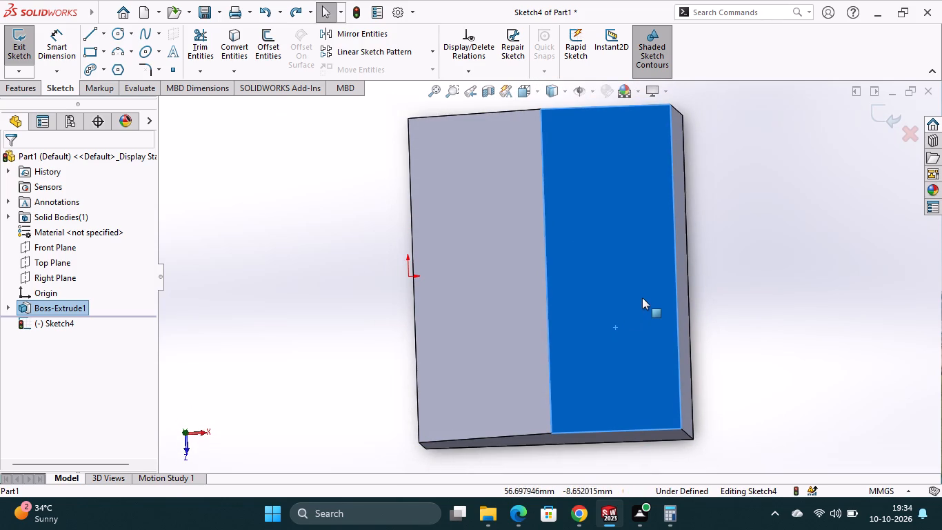
{"action": "key", "text": "Escape"}
{"action": "right_click", "coordinate": [629, 290]}
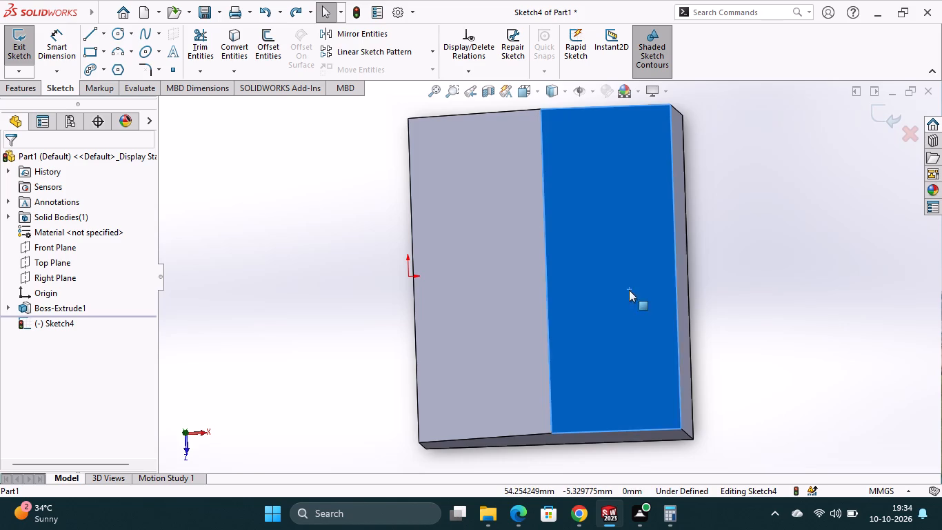
{"action": "left_click", "coordinate": [90, 34]}
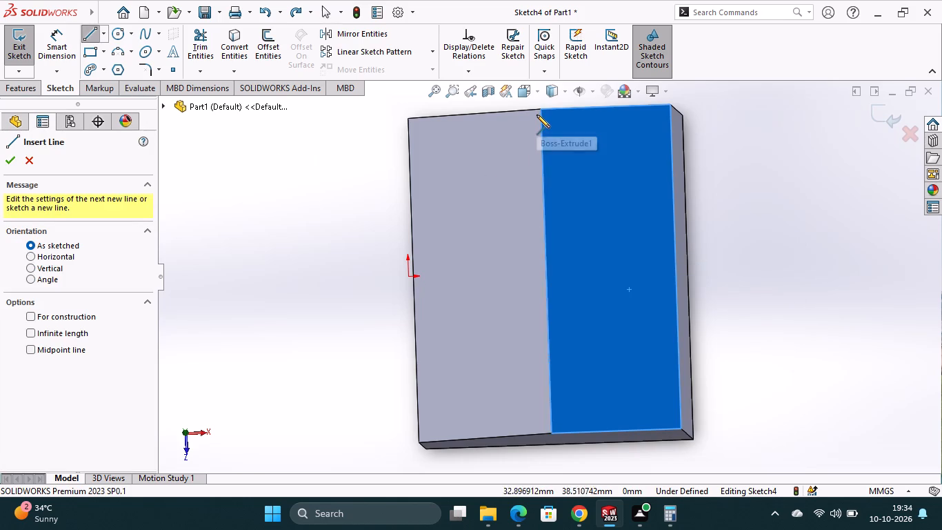
{"action": "left_click", "coordinate": [541, 109]}
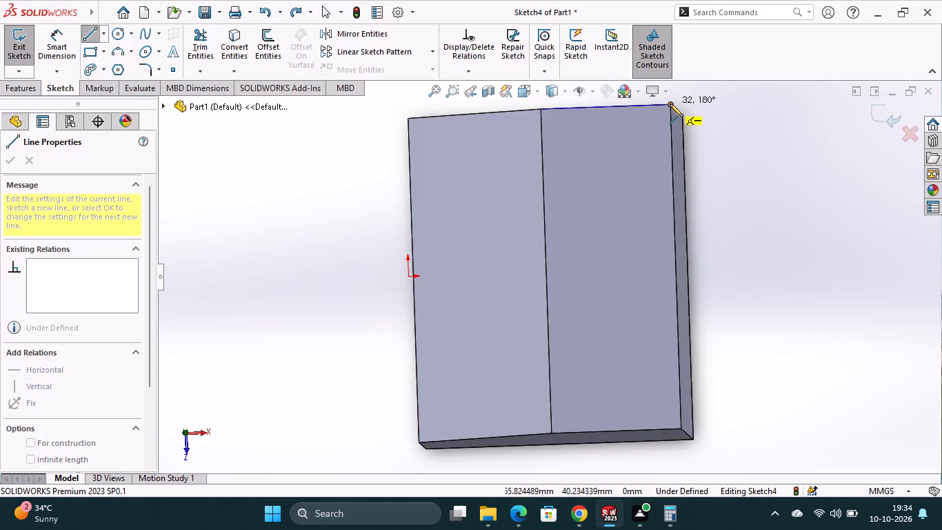
{"action": "left_click", "coordinate": [670, 104]}
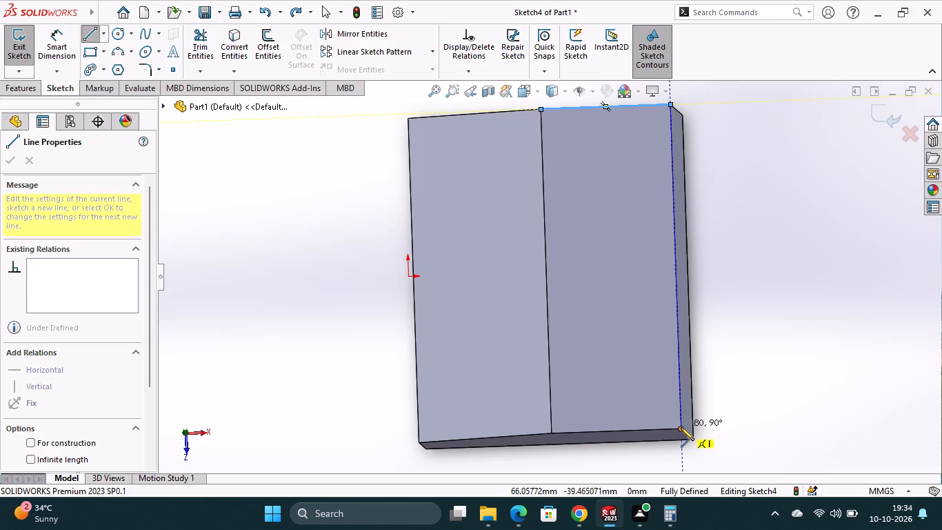
{"action": "left_click", "coordinate": [681, 430]}
{"action": "left_click", "coordinate": [553, 433]}
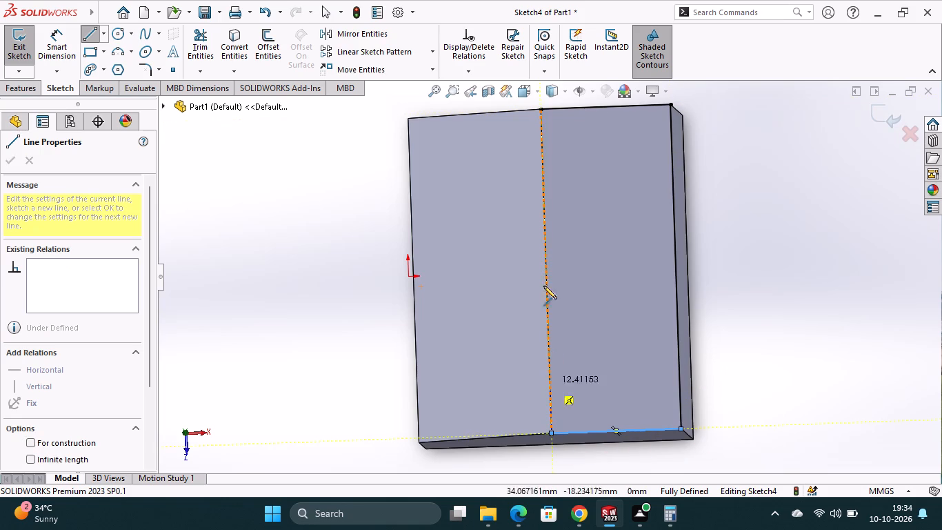
{"action": "left_click", "coordinate": [541, 107]}
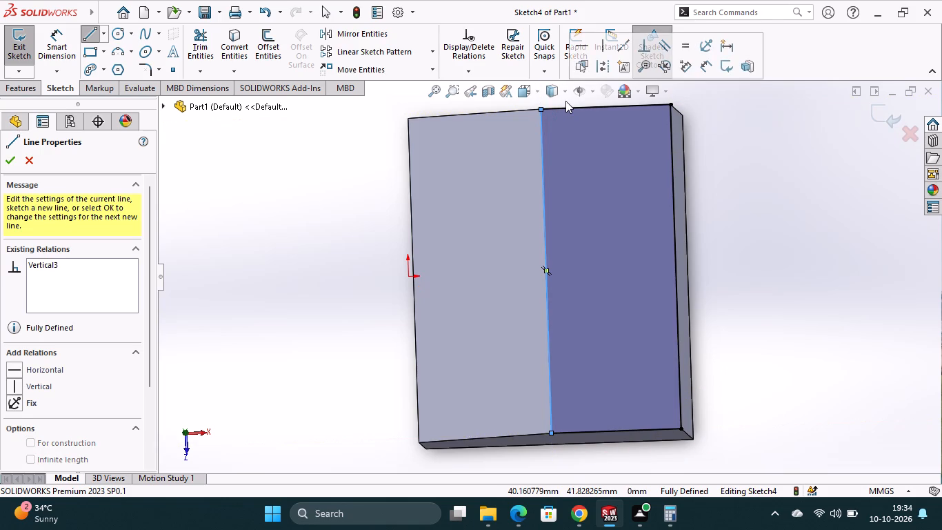
{"action": "key", "text": "Escape"}
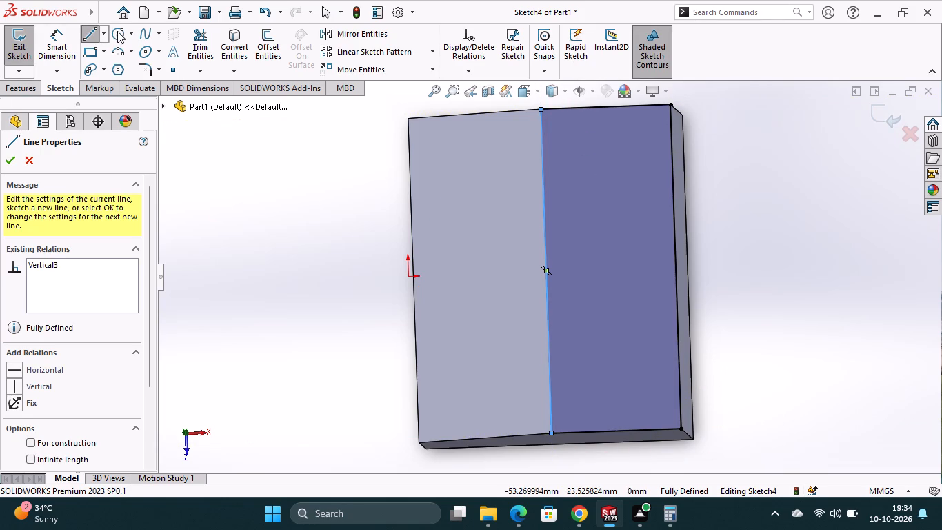
Sketch a circle about 17 mm in diameter inside the rectangle, with its centre level with the long edges' midpoints.
{"action": "left_click", "coordinate": [120, 30]}
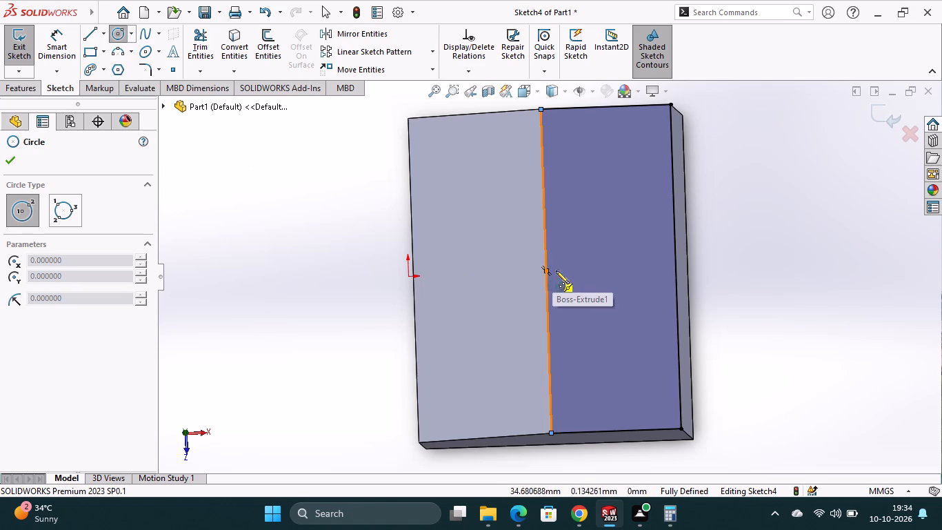
{"action": "left_click", "coordinate": [607, 268]}
{"action": "left_click", "coordinate": [619, 301]}
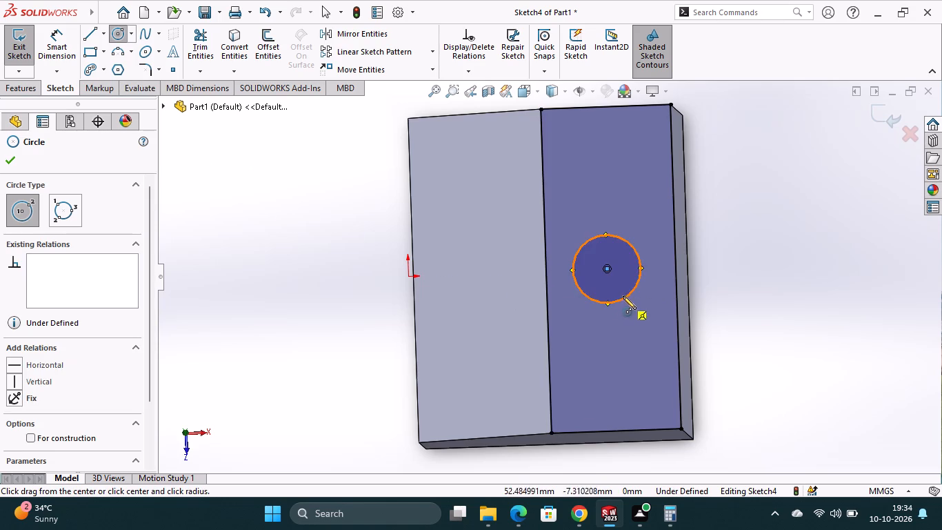
{"action": "key", "text": "Escape"}
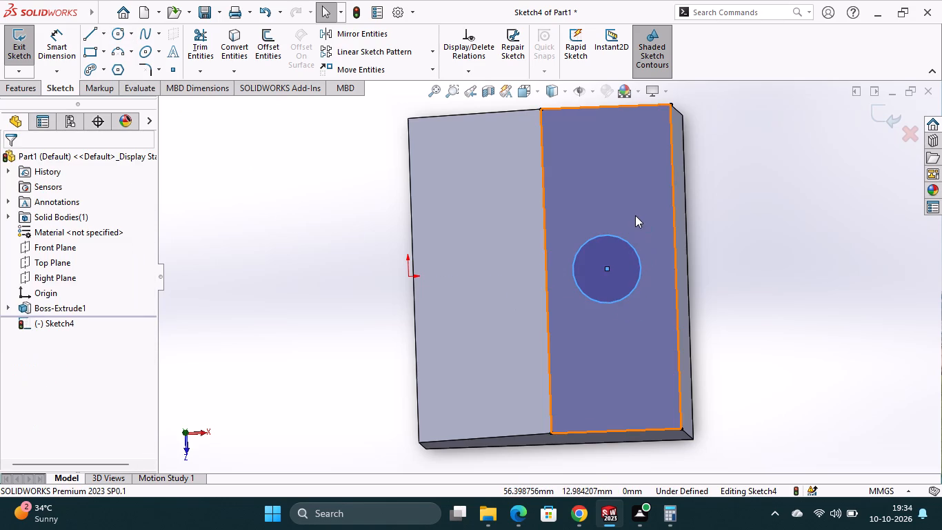
Dimension the circle's centre 15 mm from the long edge shared with the sloped face, placing the dimension outside the block.
{"action": "left_click", "coordinate": [70, 50]}
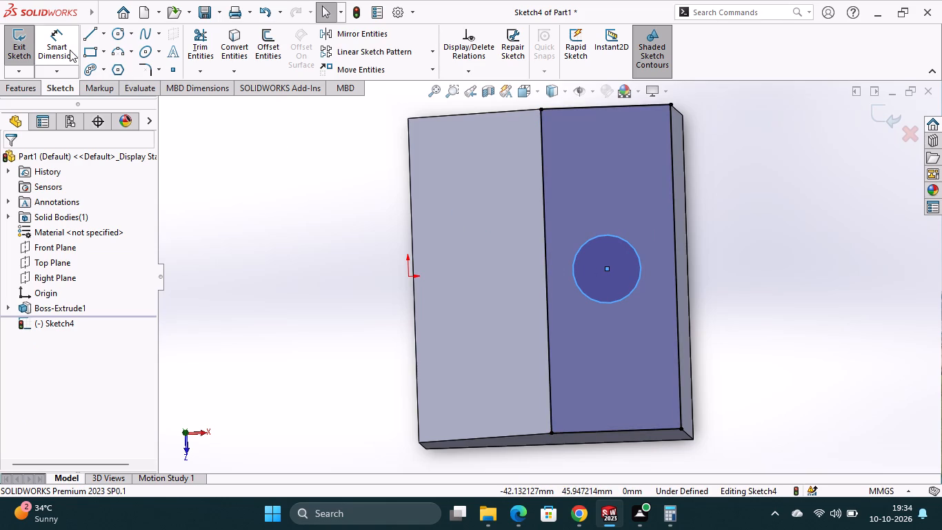
{"action": "left_click", "coordinate": [635, 286]}
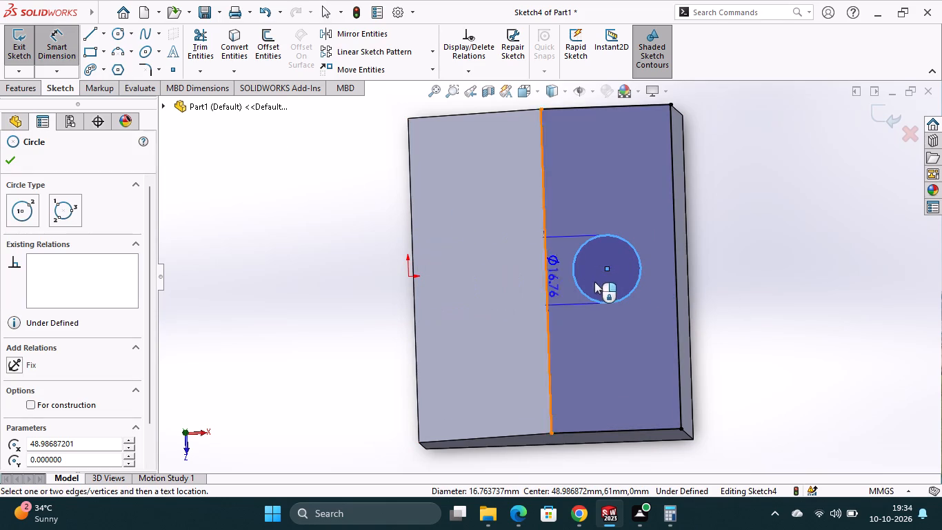
{"action": "left_click", "coordinate": [547, 268]}
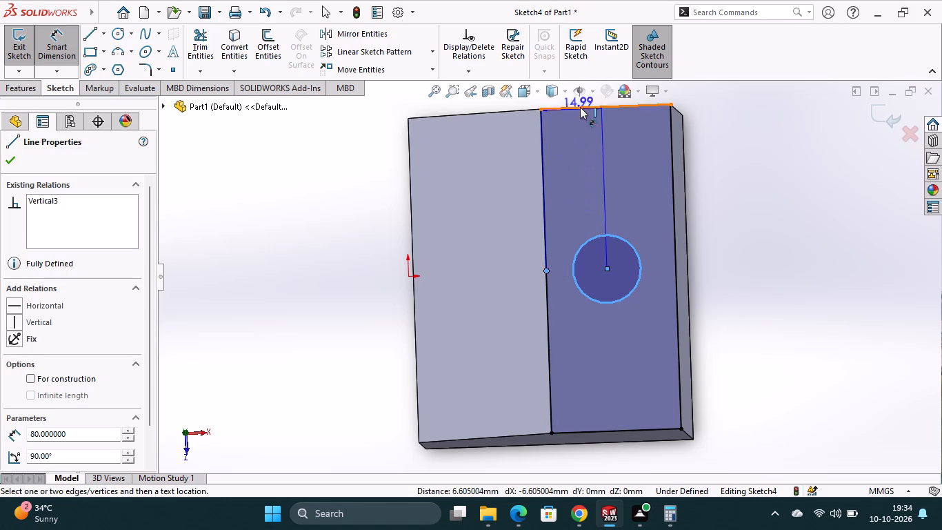
{"action": "scroll", "coordinate": [585, 113], "scroll_direction": "up", "scroll_amount": 2}
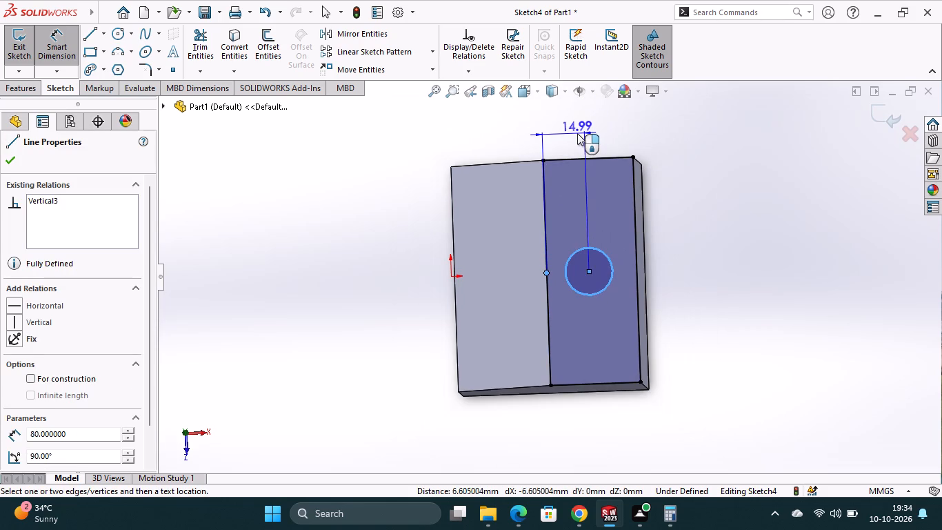
{"action": "left_click", "coordinate": [577, 133]}
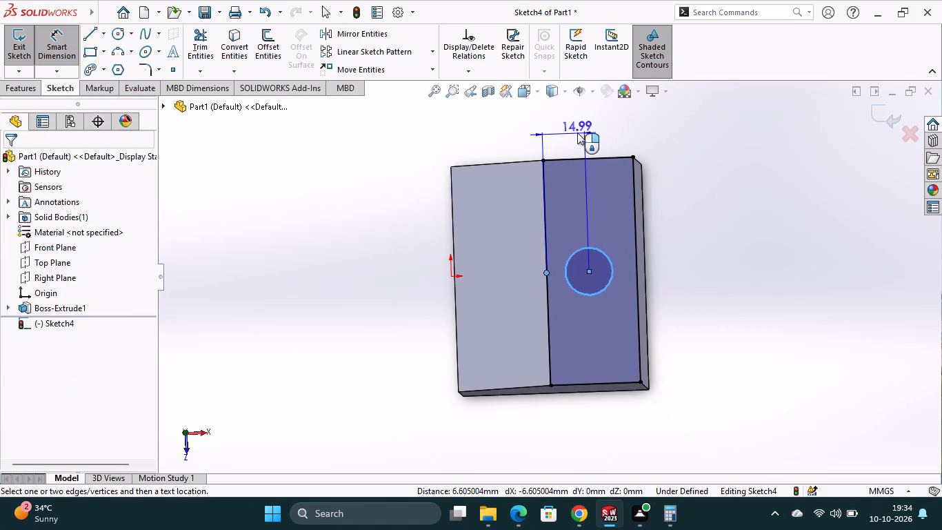
{"action": "type", "text": "15"}
{"action": "key", "text": "Return"}
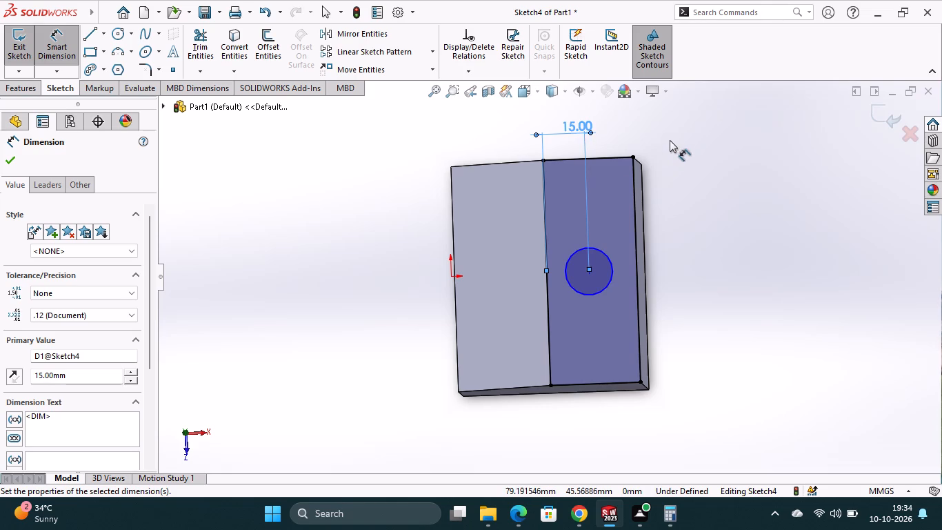
{"action": "key", "text": "Escape"}
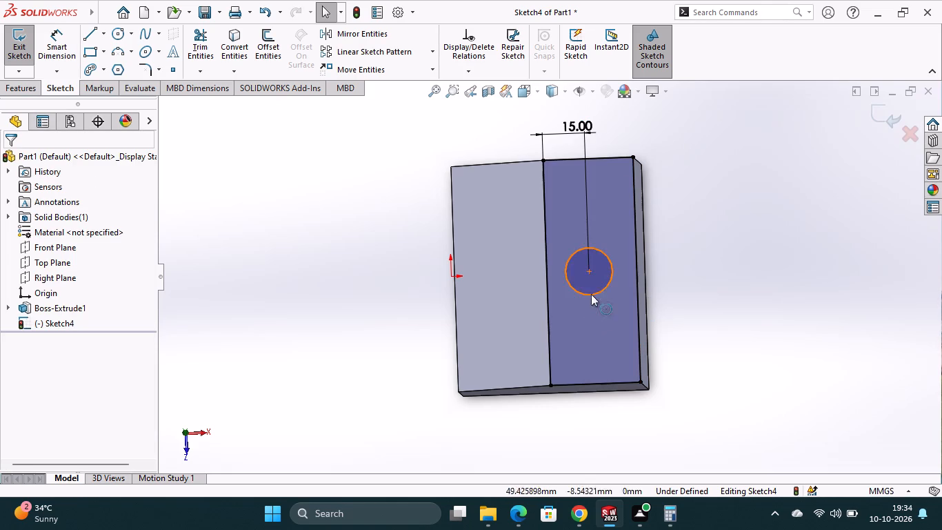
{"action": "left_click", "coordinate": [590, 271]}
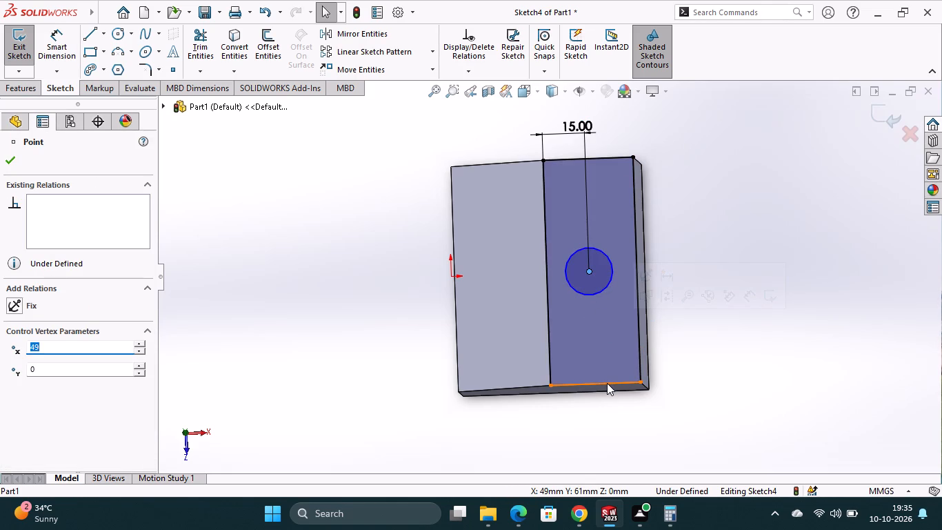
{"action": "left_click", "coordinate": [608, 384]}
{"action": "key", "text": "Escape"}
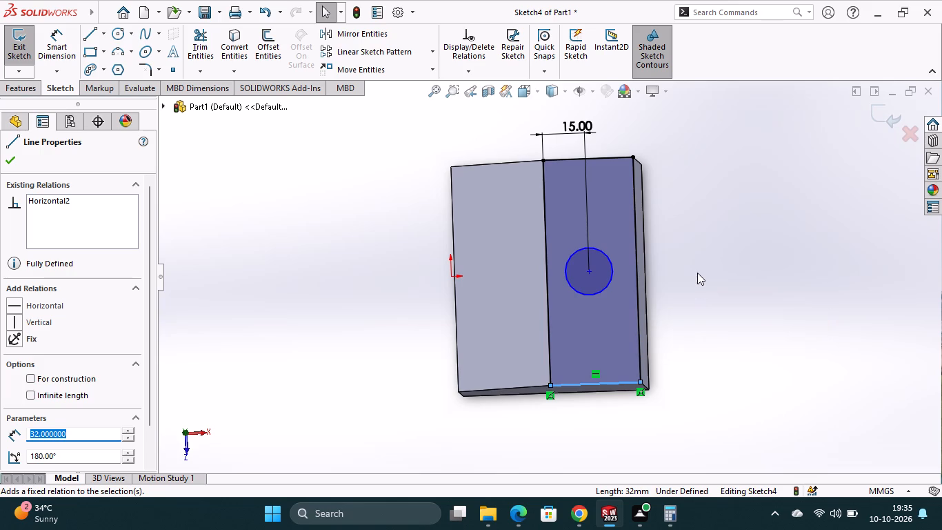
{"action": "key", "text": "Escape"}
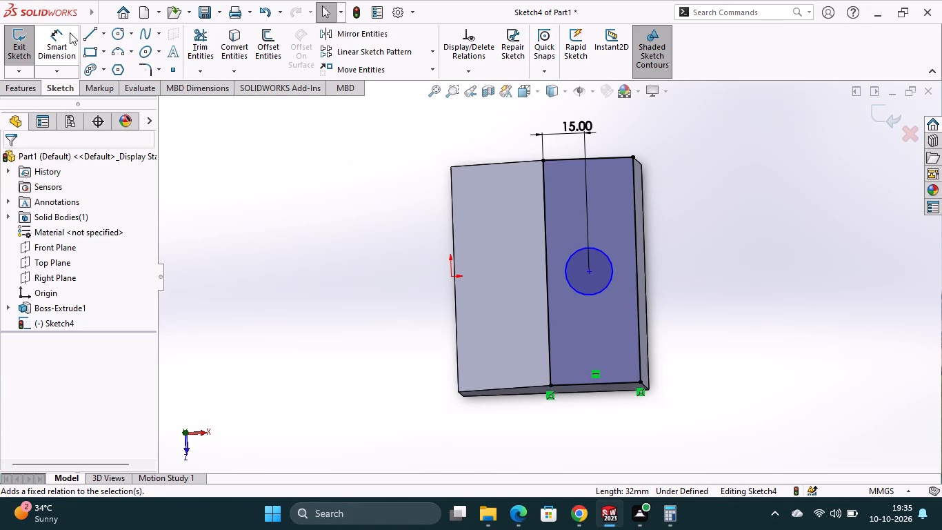
Dimension the circle's centre 40 mm from the rectangle's front short edge, placing the dimension outside the block.
{"action": "left_click", "coordinate": [70, 32]}
{"action": "left_click", "coordinate": [588, 268]}
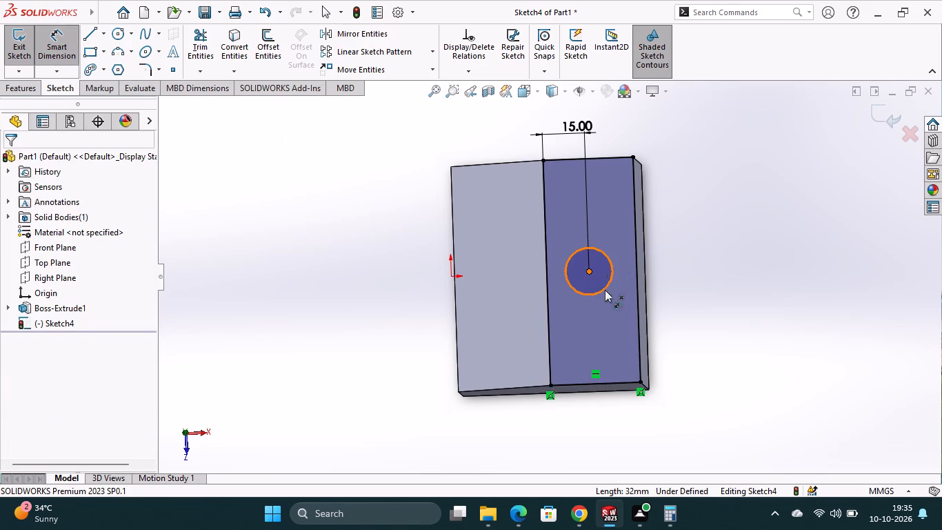
{"action": "left_click", "coordinate": [621, 382]}
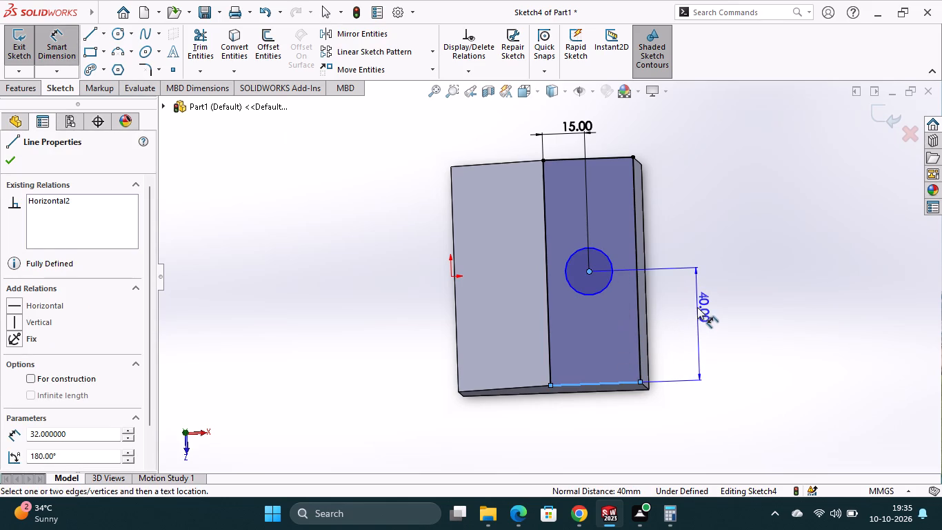
{"action": "left_click", "coordinate": [697, 306]}
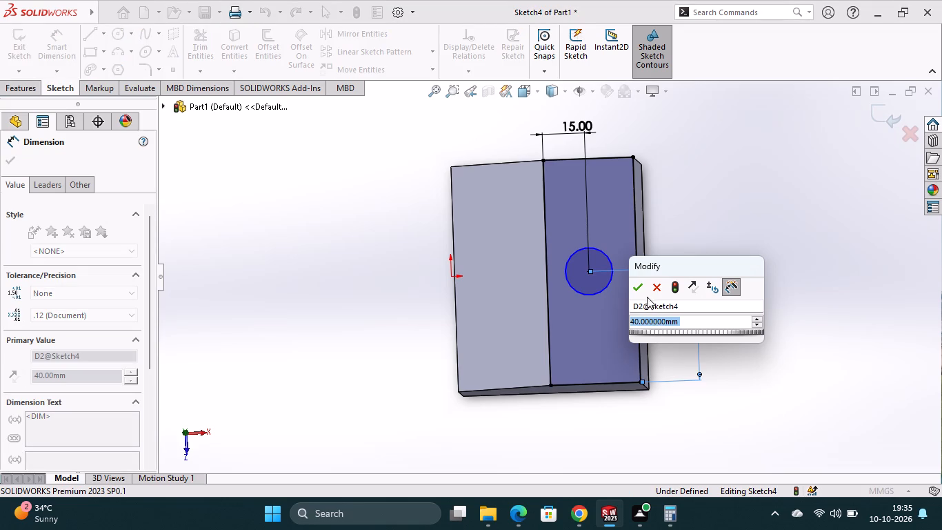
{"action": "left_click", "coordinate": [641, 292]}
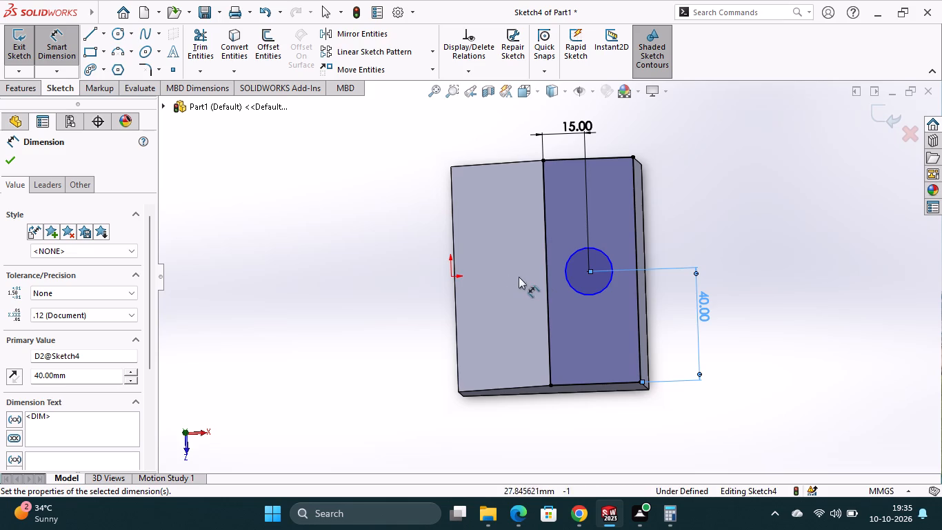
{"action": "scroll", "coordinate": [466, 291], "scroll_direction": "up", "scroll_amount": 1}
{"action": "scroll", "coordinate": [466, 295], "scroll_direction": "down", "scroll_amount": 2}
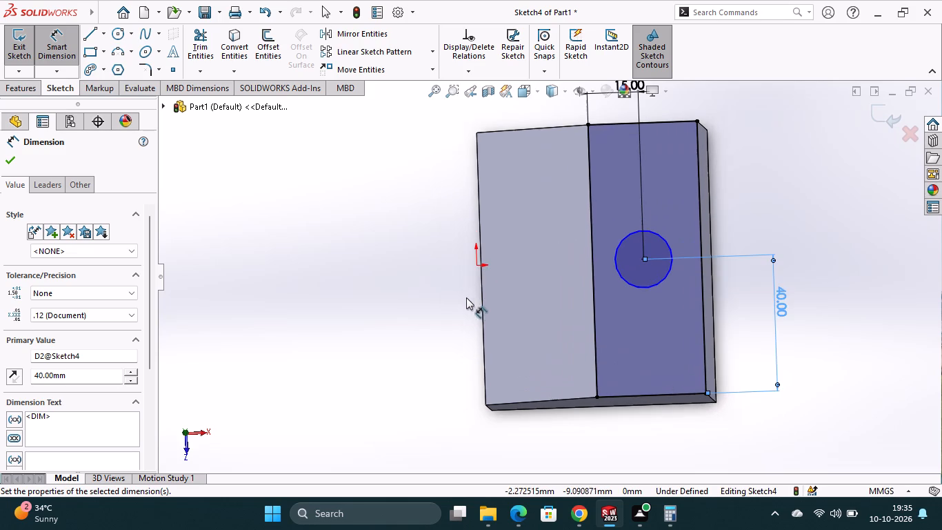
{"action": "scroll", "coordinate": [496, 266], "scroll_direction": "down", "scroll_amount": 5}
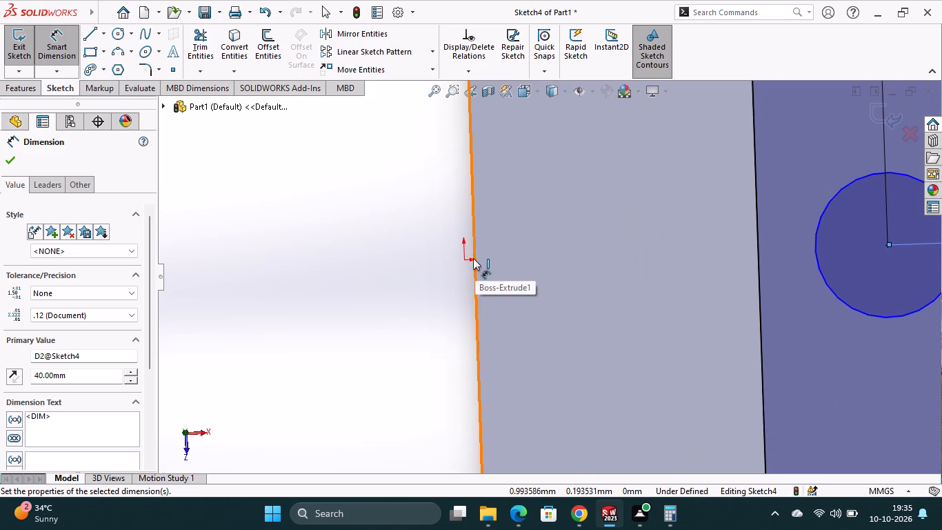
{"action": "scroll", "coordinate": [598, 294], "scroll_direction": "up", "scroll_amount": 6}
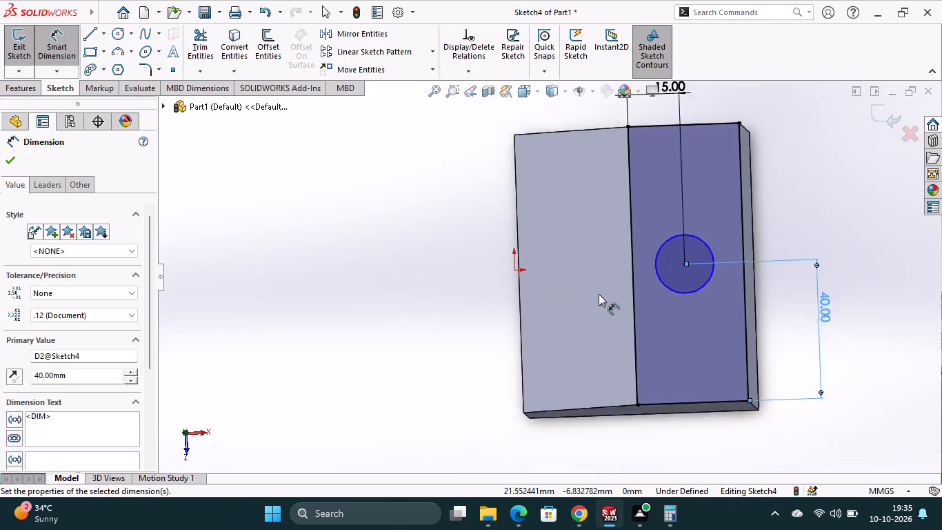
{"action": "key", "text": "Escape"}
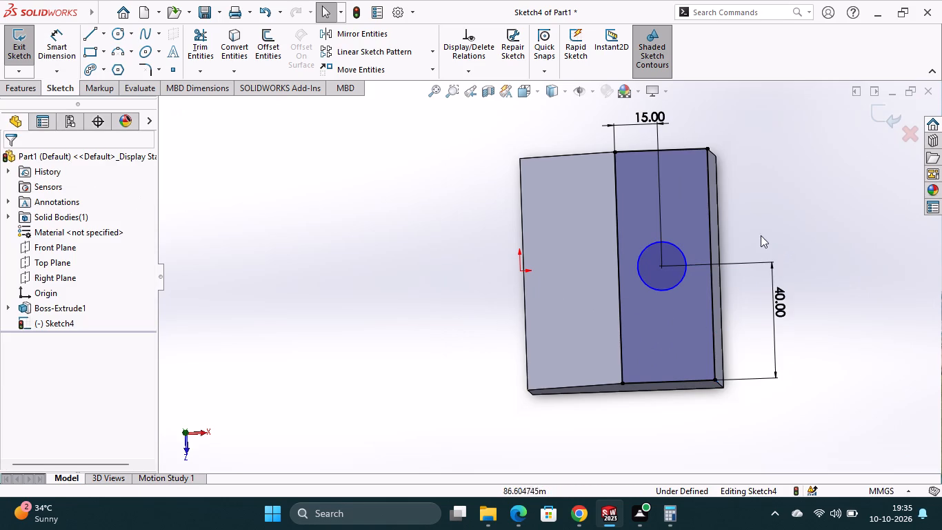
Extrude the rectangle-and-circle sketch upward from the flat top face as a Blind boss, 21 mm deep, merged with the block.
{"action": "left_click", "coordinate": [25, 48]}
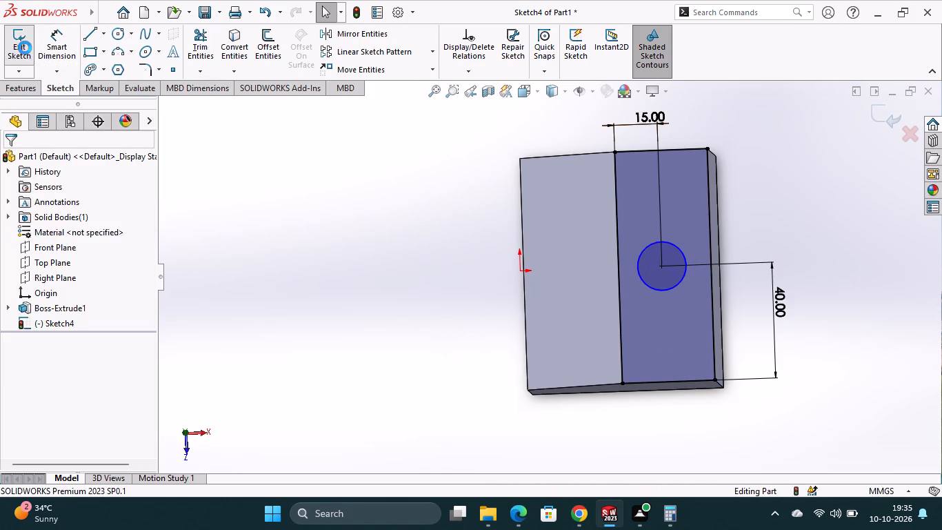
{"action": "scroll", "coordinate": [621, 415], "scroll_direction": "down", "scroll_amount": 1}
{"action": "middle_click_drag", "start_coordinate": [621, 415], "coordinate": [623, 415]}
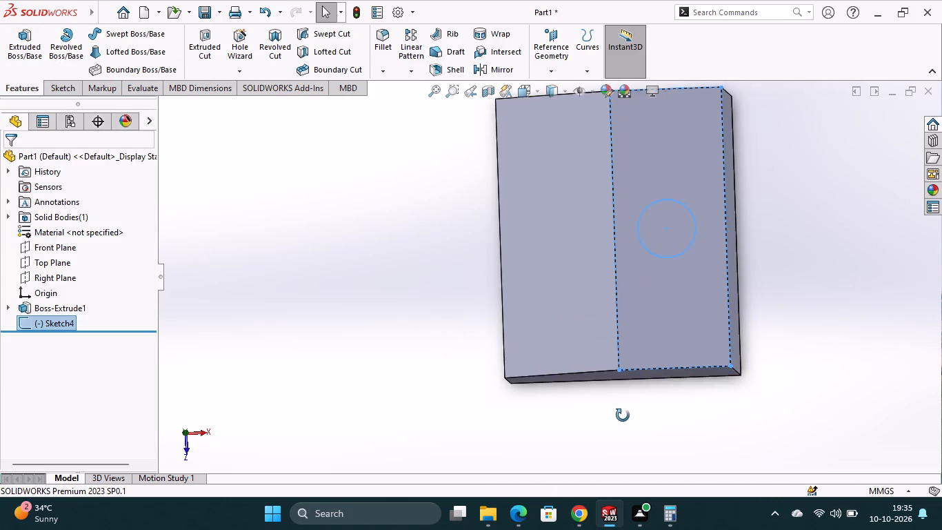
{"action": "middle_click_drag", "start_coordinate": [623, 415], "coordinate": [628, 363]}
{"action": "scroll", "coordinate": [627, 359], "scroll_direction": "up", "scroll_amount": 1}
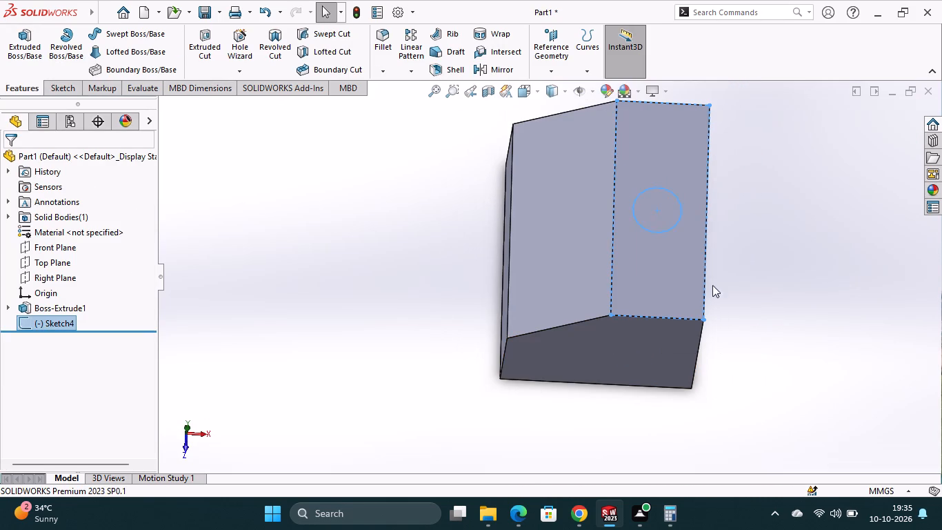
{"action": "left_click", "coordinate": [29, 58]}
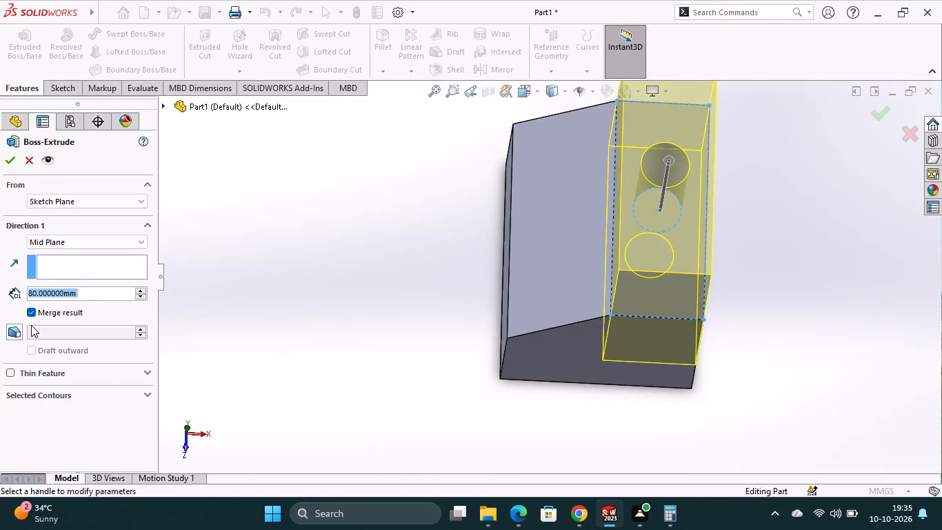
{"action": "left_click", "coordinate": [78, 246]}
{"action": "left_click", "coordinate": [61, 257]}
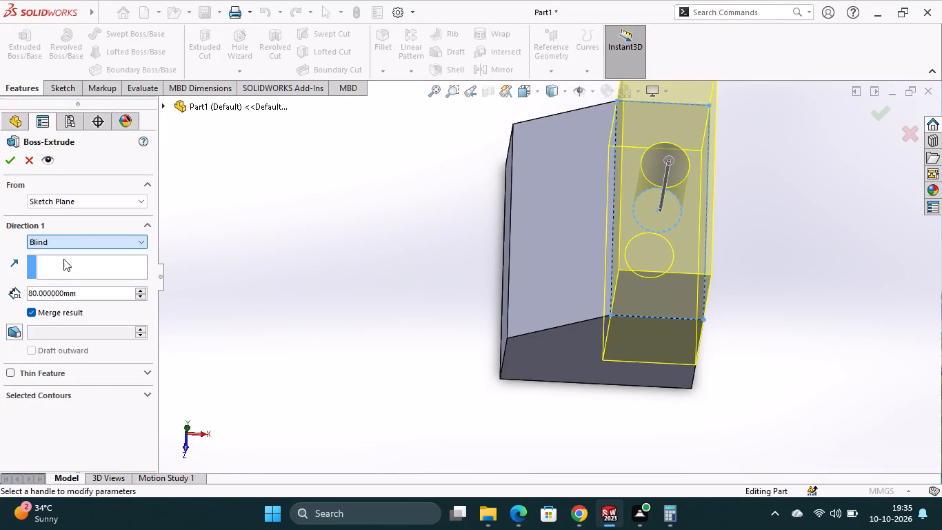
{"action": "left_click", "coordinate": [86, 292]}
{"action": "left_click", "coordinate": [86, 291]}
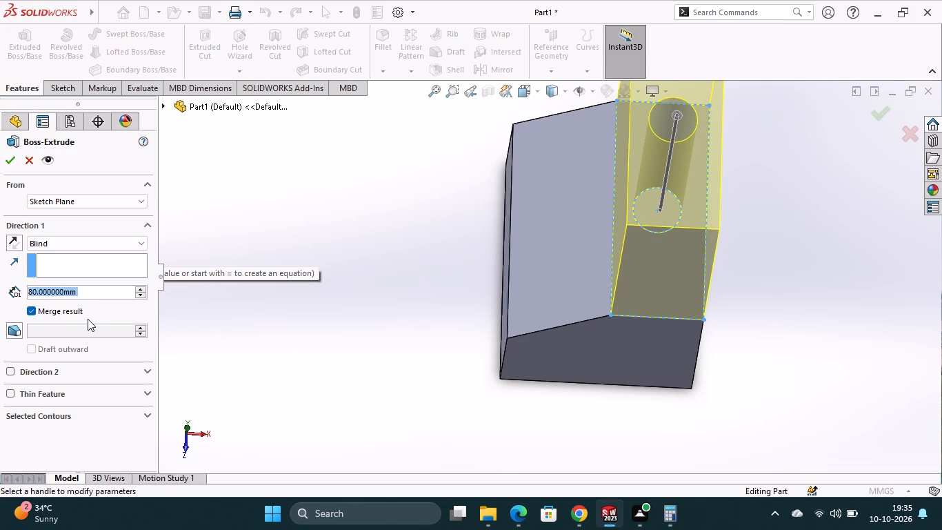
{"action": "type", "text": "21"}
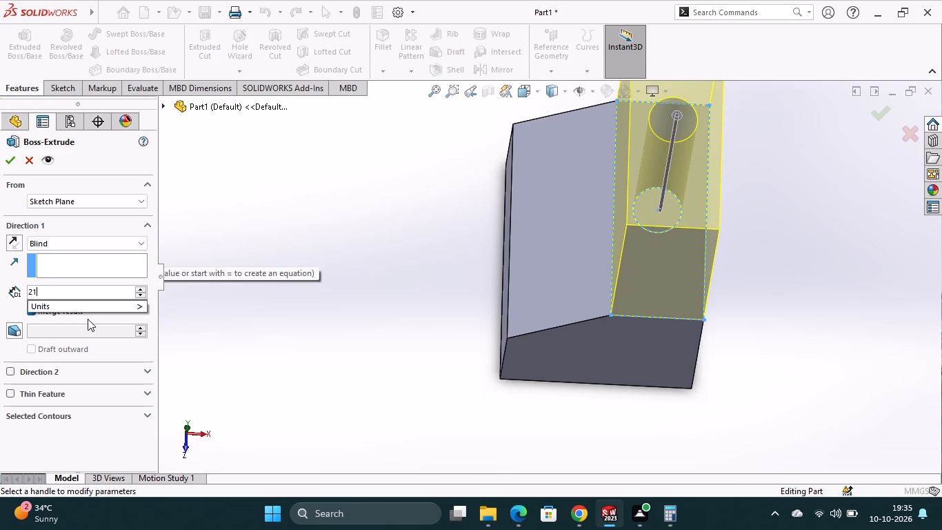
{"action": "key", "text": "Return"}
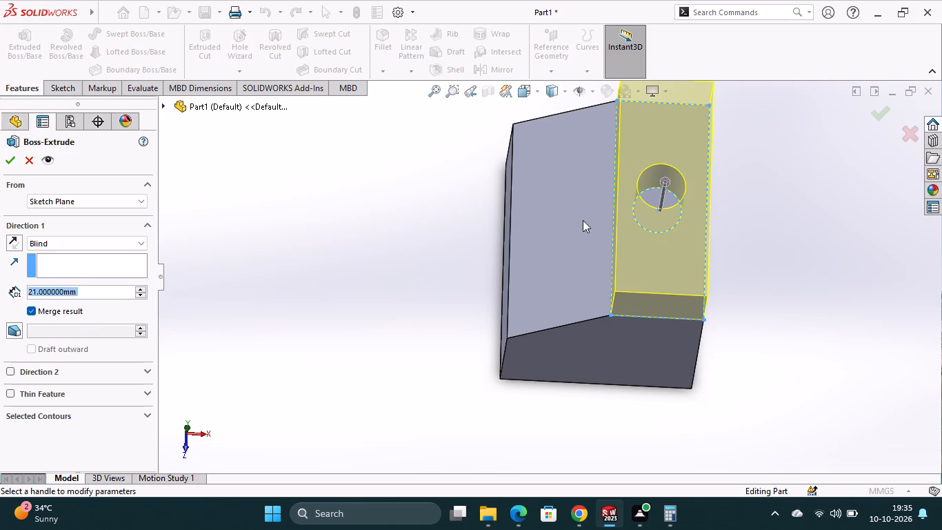
{"action": "left_click", "coordinate": [881, 115]}
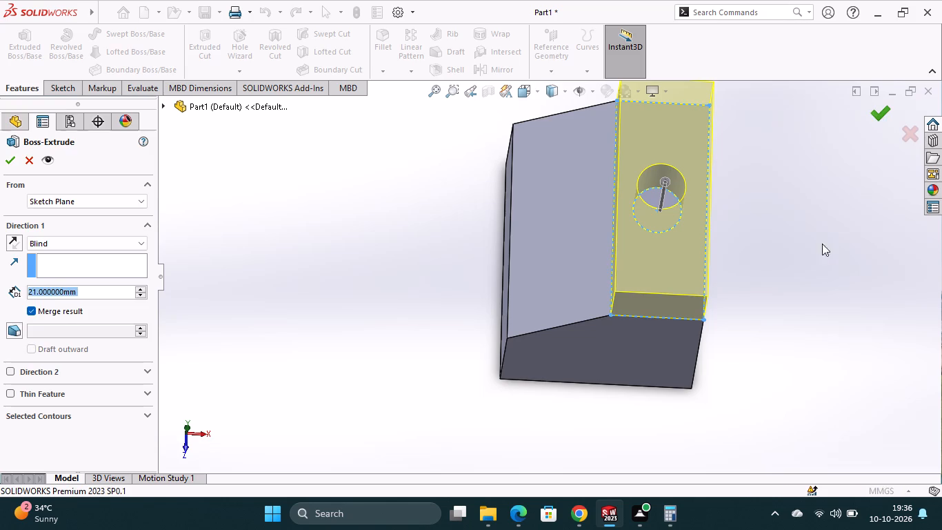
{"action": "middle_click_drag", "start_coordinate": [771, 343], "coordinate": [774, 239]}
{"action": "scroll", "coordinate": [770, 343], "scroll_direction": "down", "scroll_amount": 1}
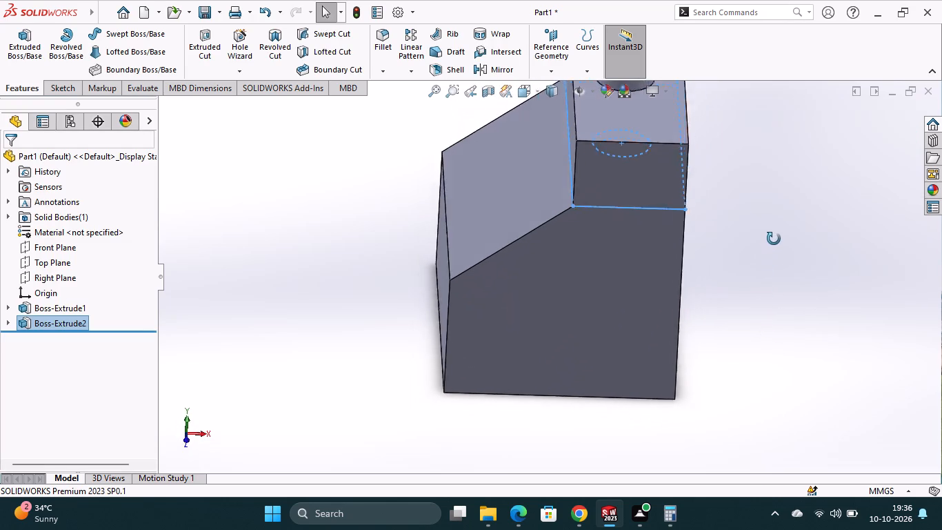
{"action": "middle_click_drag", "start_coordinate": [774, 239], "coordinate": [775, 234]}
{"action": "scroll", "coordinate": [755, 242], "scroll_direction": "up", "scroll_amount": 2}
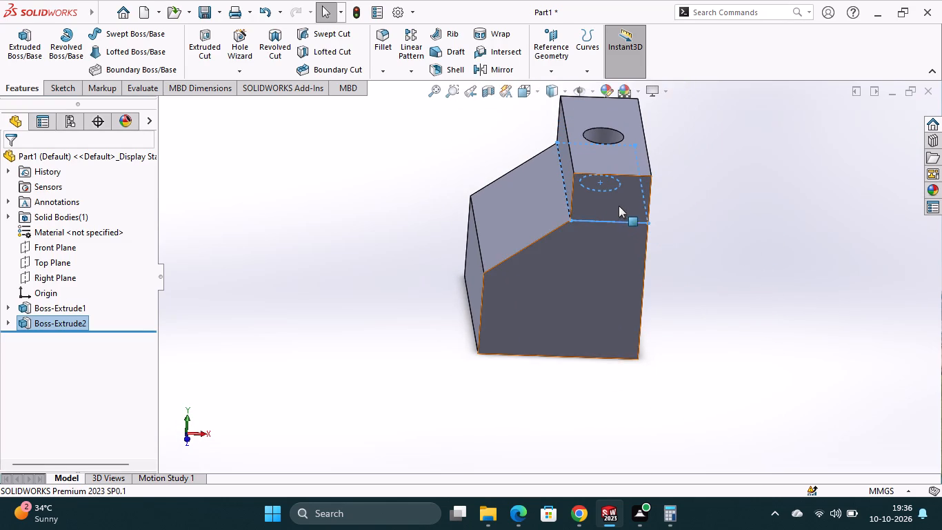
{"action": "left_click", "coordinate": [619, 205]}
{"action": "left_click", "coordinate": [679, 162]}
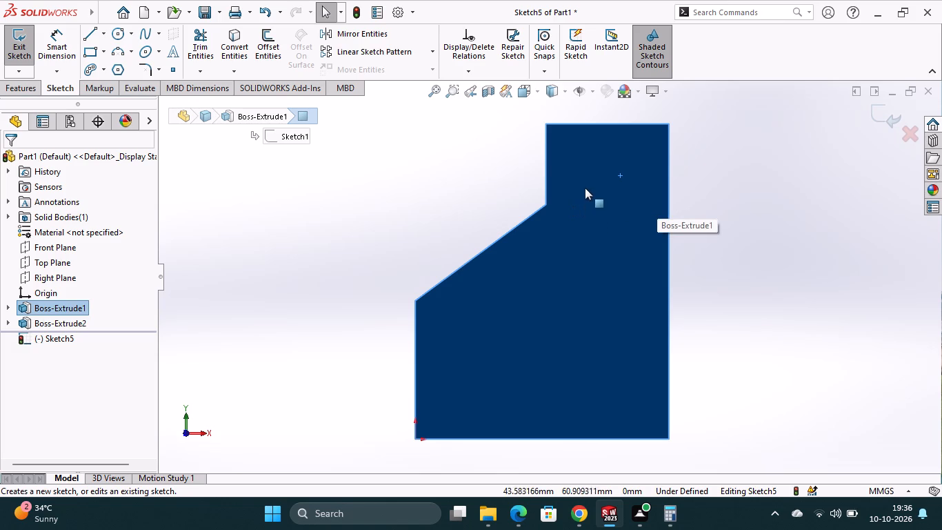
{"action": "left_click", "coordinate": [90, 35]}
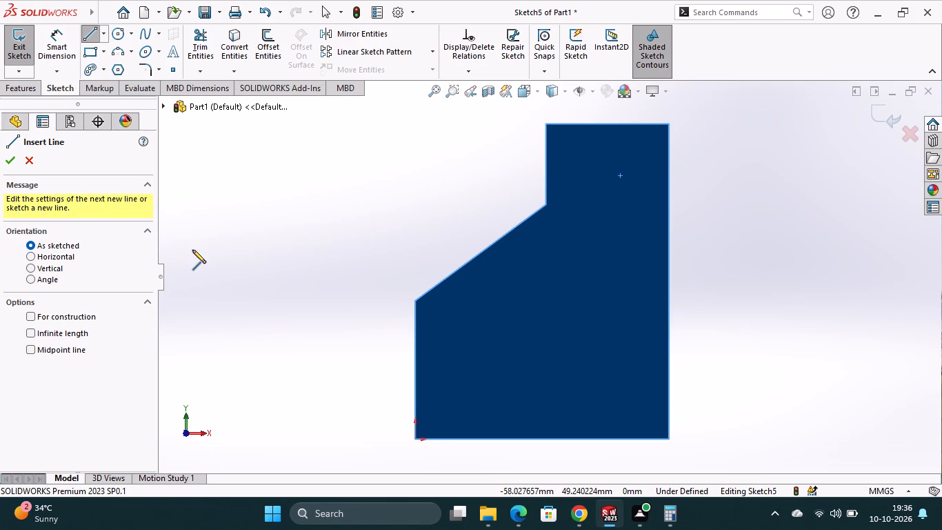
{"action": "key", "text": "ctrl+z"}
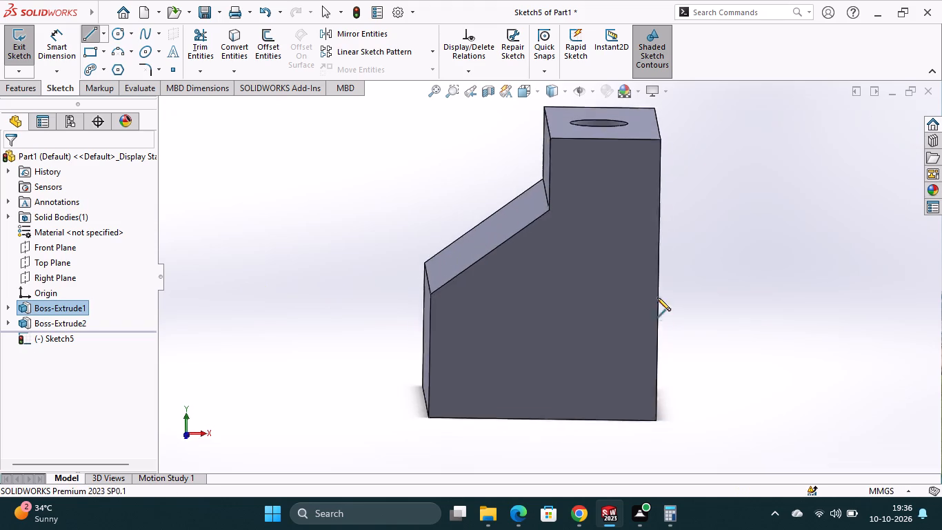
On the large vertical face opposite the slope, sketch a vertical centerline about 85 mm long from the bottom edge's midpoint past the top edge.
{"action": "middle_click_drag", "start_coordinate": [682, 283], "coordinate": [623, 294]}
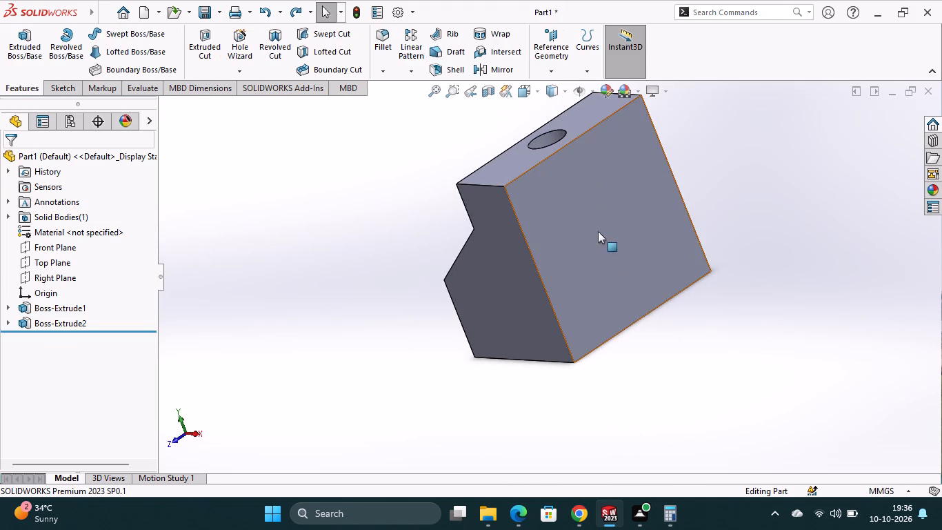
{"action": "left_click", "coordinate": [588, 196]}
{"action": "left_click", "coordinate": [650, 157]}
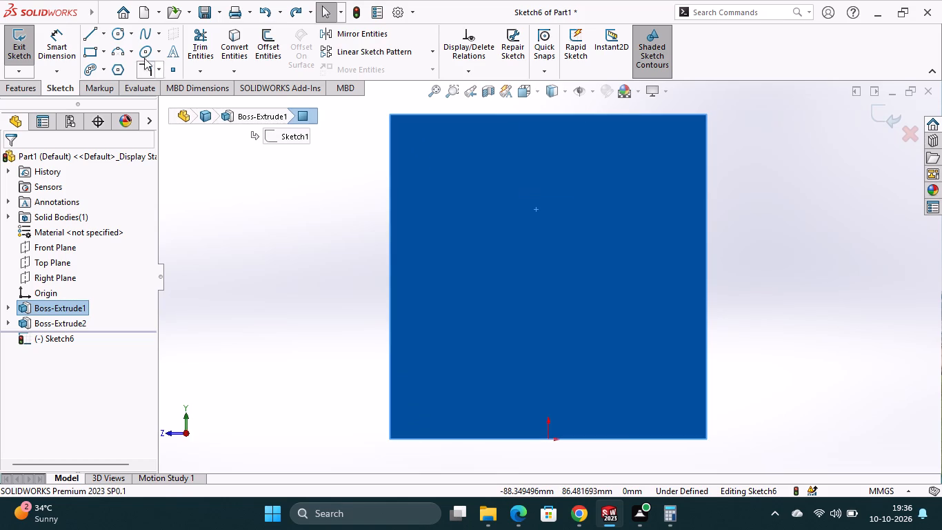
{"action": "left_click", "coordinate": [95, 36]}
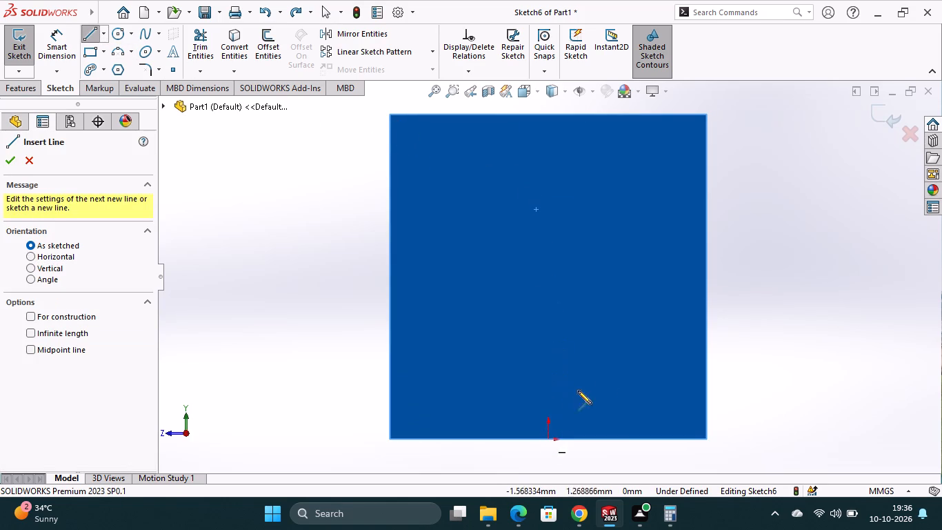
{"action": "left_click", "coordinate": [108, 32]}
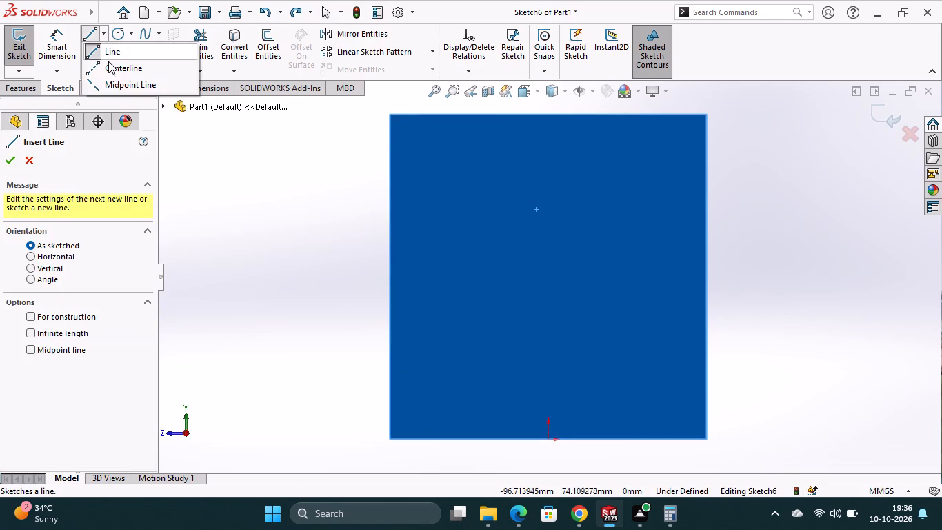
{"action": "left_click", "coordinate": [112, 72]}
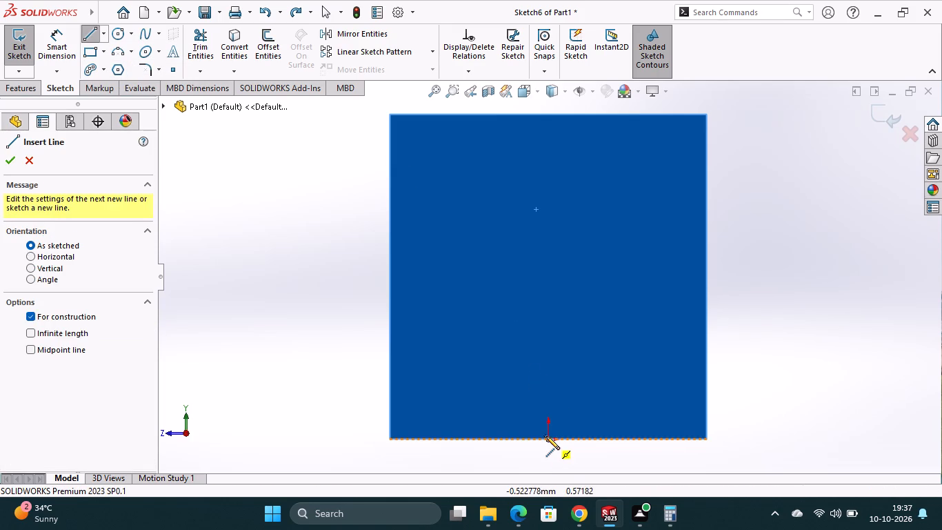
{"action": "left_click", "coordinate": [549, 441]}
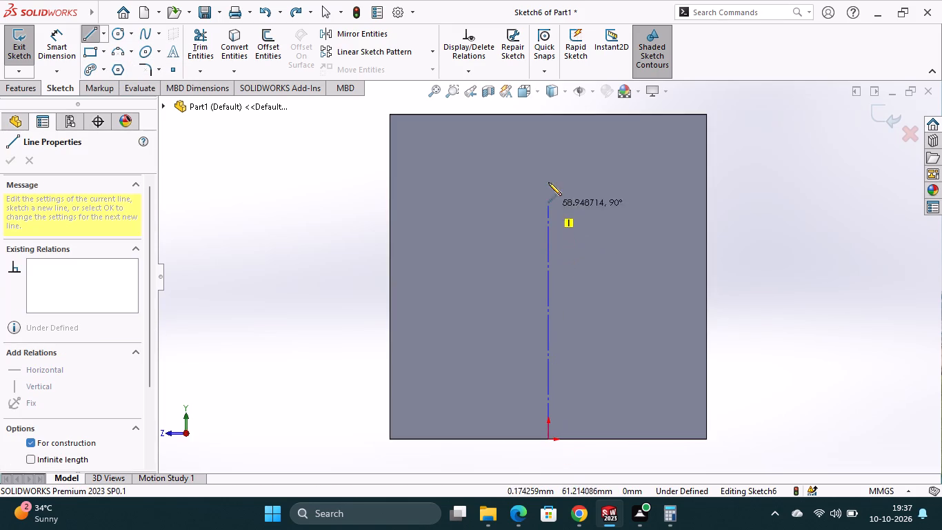
{"action": "left_click", "coordinate": [548, 103]}
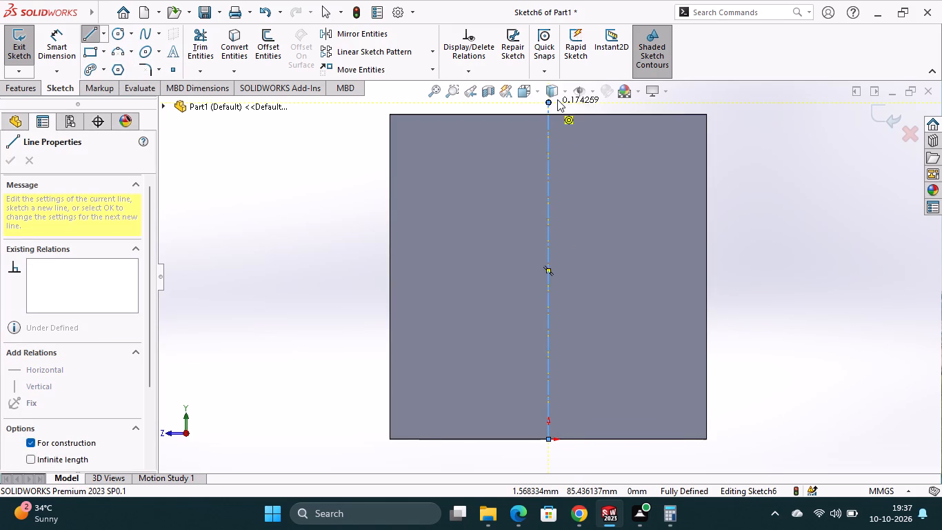
{"action": "key", "text": "Escape"}
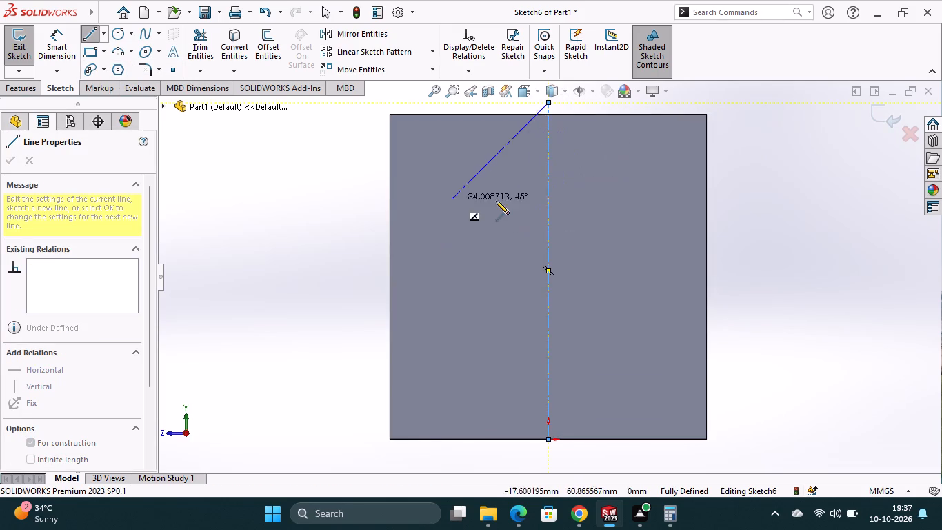
{"action": "key", "text": "Escape"}
From the face's upper corner nearest the stepped side profile, sketch an 11.8 mm line along the top edge and a vertical line about 21 mm downward.
{"action": "scroll", "coordinate": [525, 155], "scroll_direction": "up", "scroll_amount": 2}
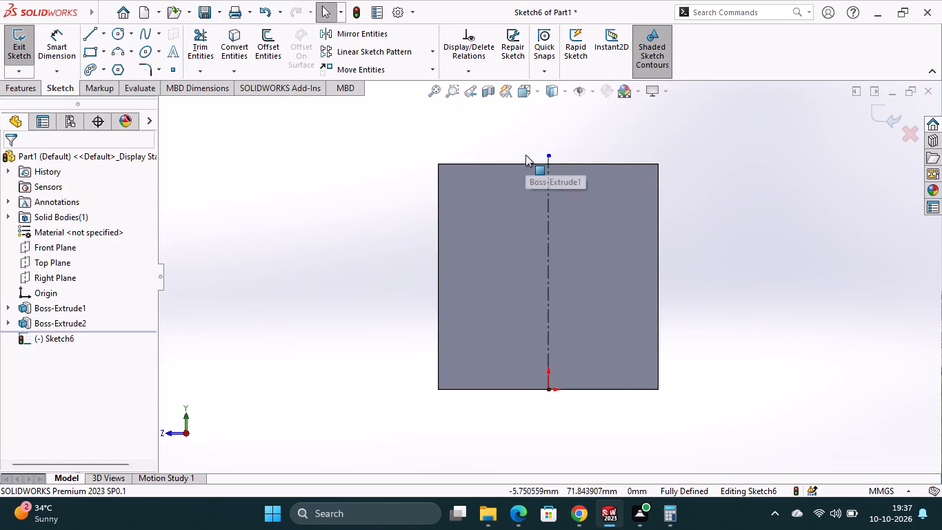
{"action": "scroll", "coordinate": [527, 157], "scroll_direction": "down", "scroll_amount": 1}
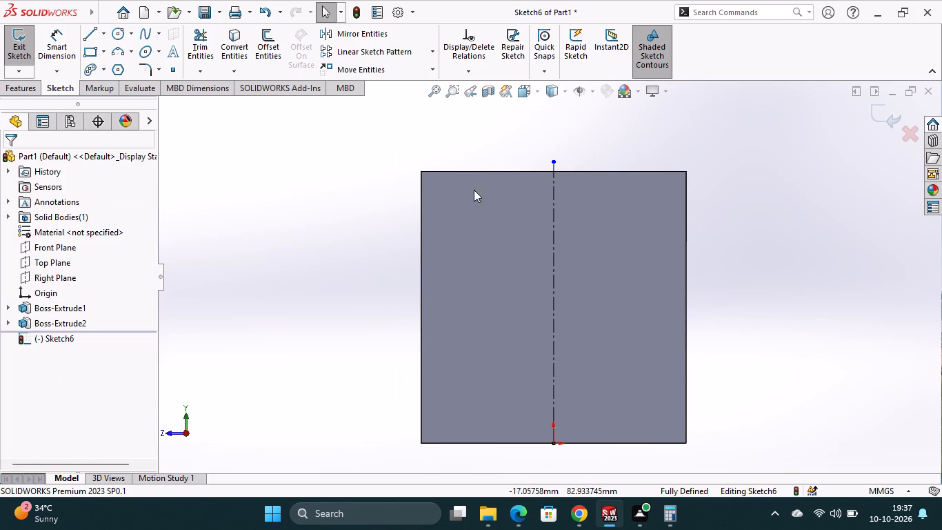
{"action": "middle_click_drag", "start_coordinate": [369, 264], "coordinate": [405, 275]}
{"action": "scroll", "coordinate": [371, 266], "scroll_direction": "down", "scroll_amount": 1}
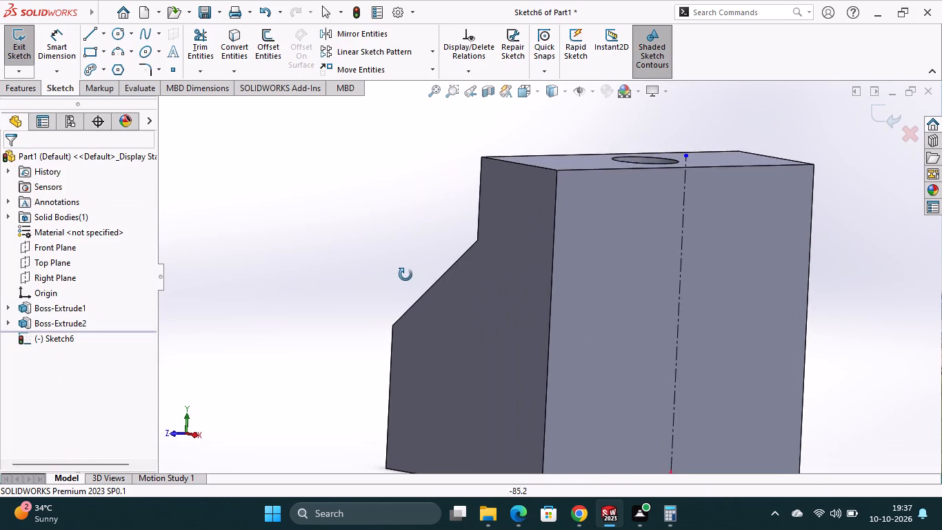
{"action": "middle_click_drag", "start_coordinate": [405, 275], "coordinate": [379, 266]}
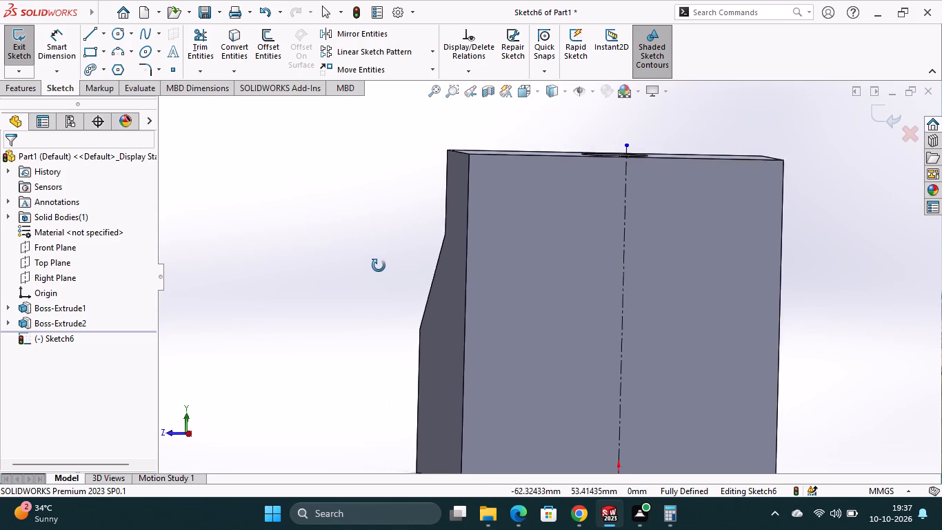
{"action": "middle_click_drag", "start_coordinate": [379, 266], "coordinate": [377, 263]}
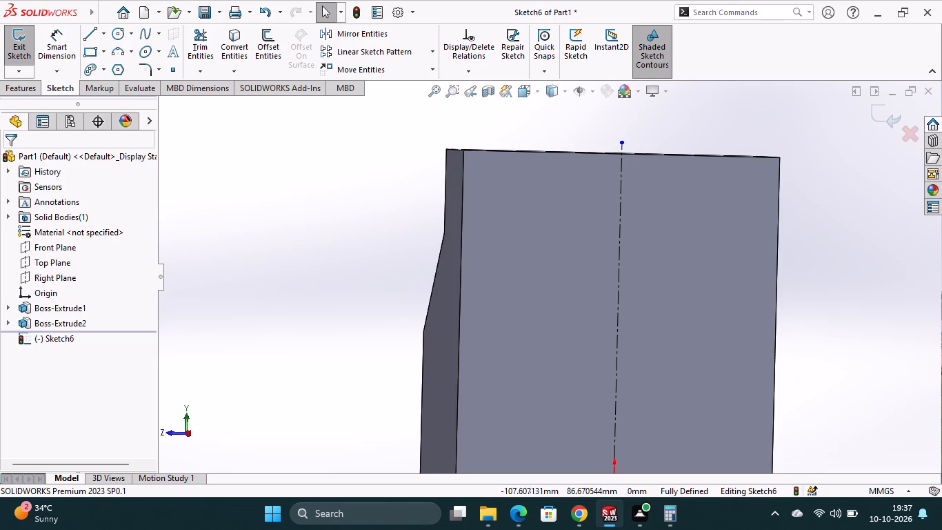
{"action": "left_click", "coordinate": [91, 36]}
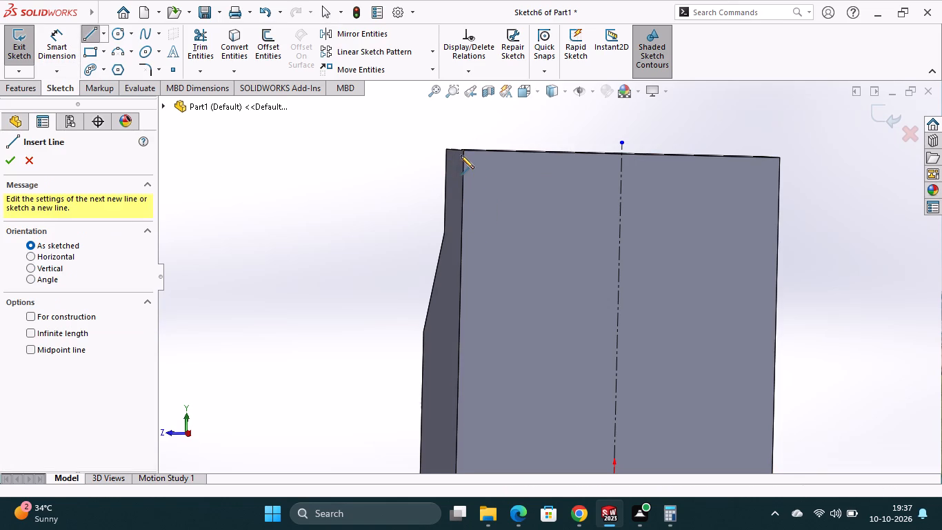
{"action": "left_click", "coordinate": [463, 150]}
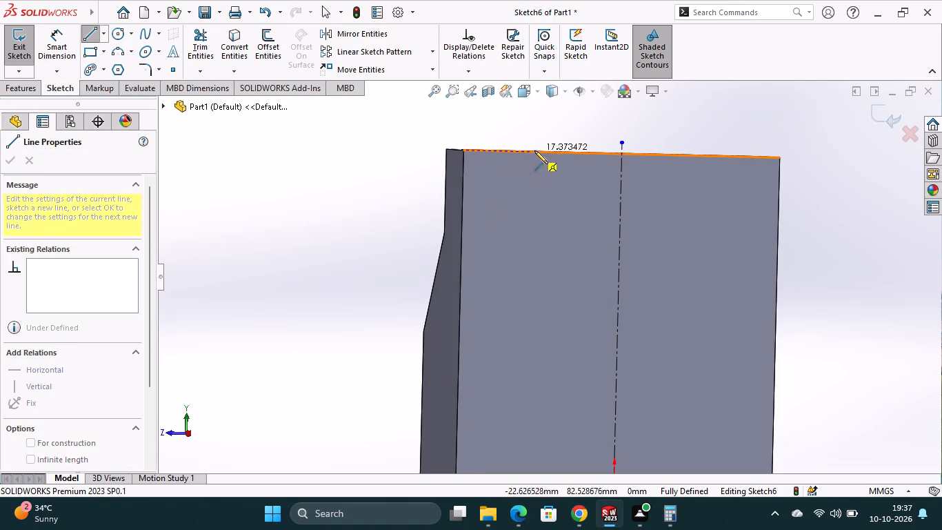
{"action": "left_click", "coordinate": [510, 151]}
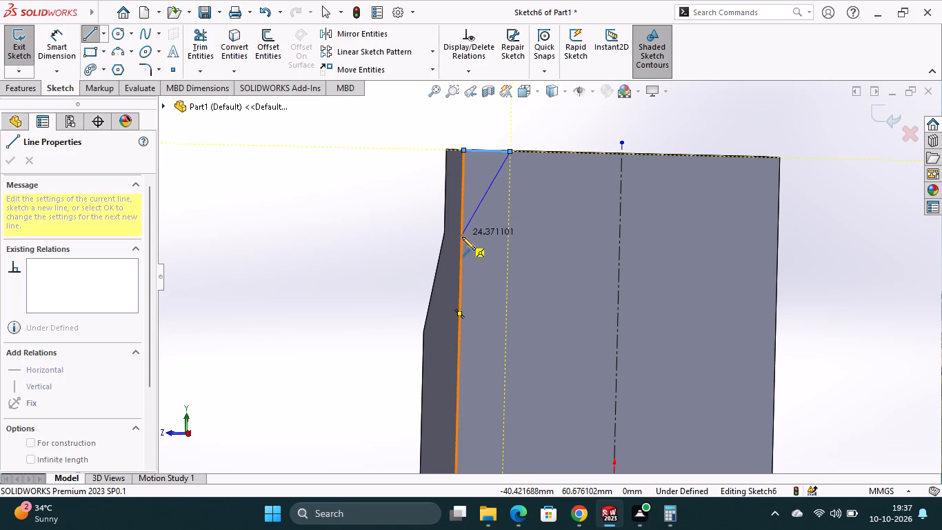
{"action": "left_click", "coordinate": [510, 234]}
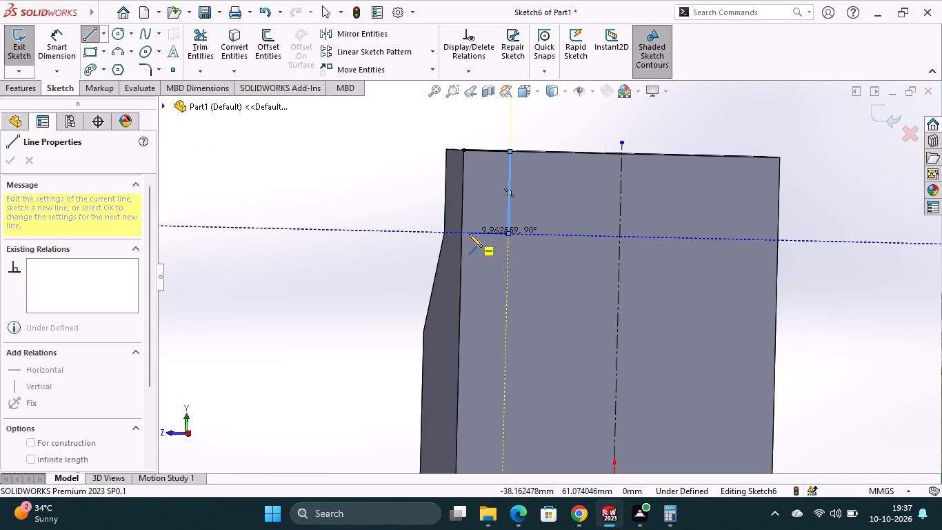
{"action": "key", "text": "Escape"}
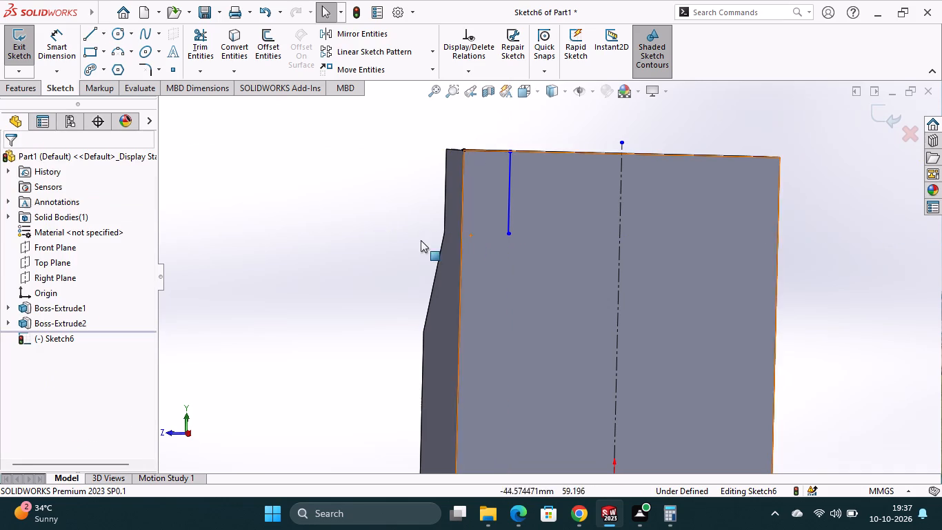
Dimension the short sketch line on the face's top edge to 12 mm, placing the dimension above the block.
{"action": "left_click", "coordinate": [69, 37]}
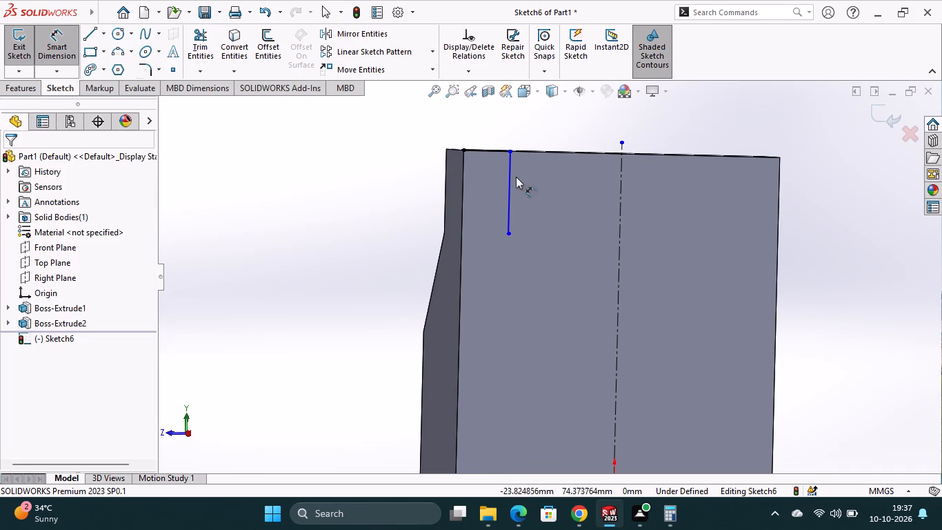
{"action": "left_click", "coordinate": [481, 150]}
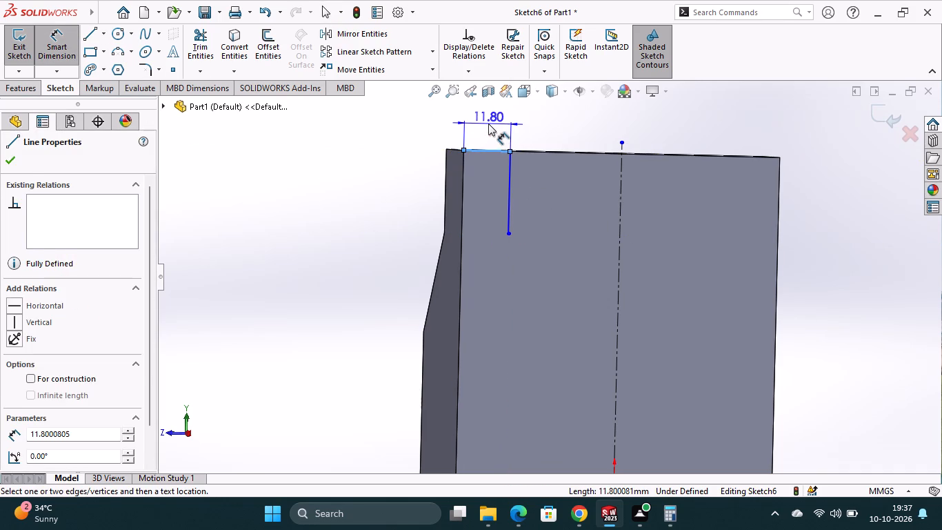
{"action": "left_click", "coordinate": [488, 123]}
{"action": "type", "text": "12"}
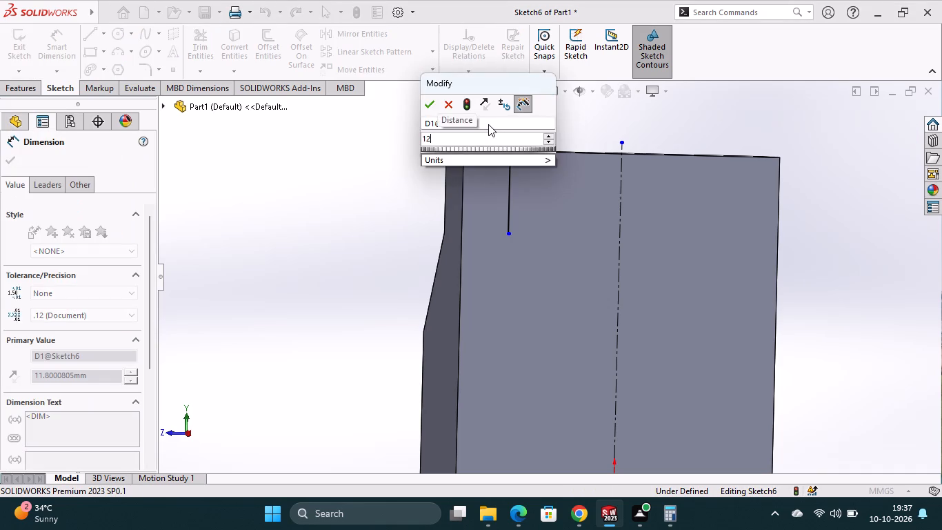
{"action": "key", "text": "Return"}
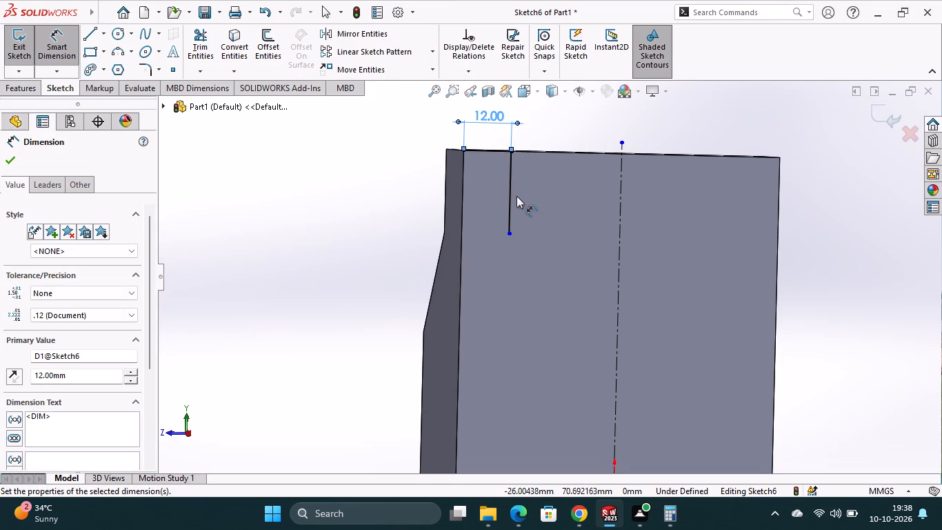
Dimension the vertical line descending from the end of the 12 mm line to 21 mm.
{"action": "left_click", "coordinate": [511, 190]}
{"action": "left_click", "coordinate": [543, 193]}
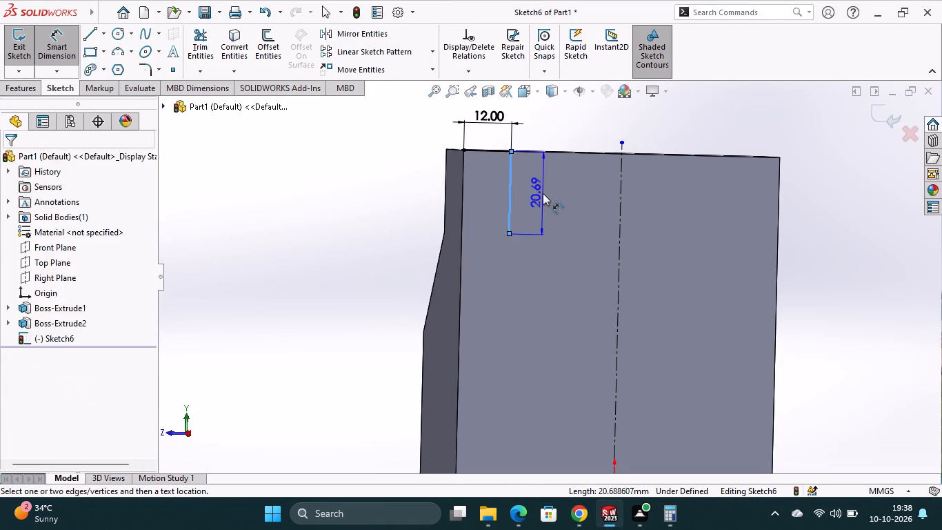
{"action": "key", "text": "2"}
{"action": "key", "text": "1"}
{"action": "key", "text": "Return"}
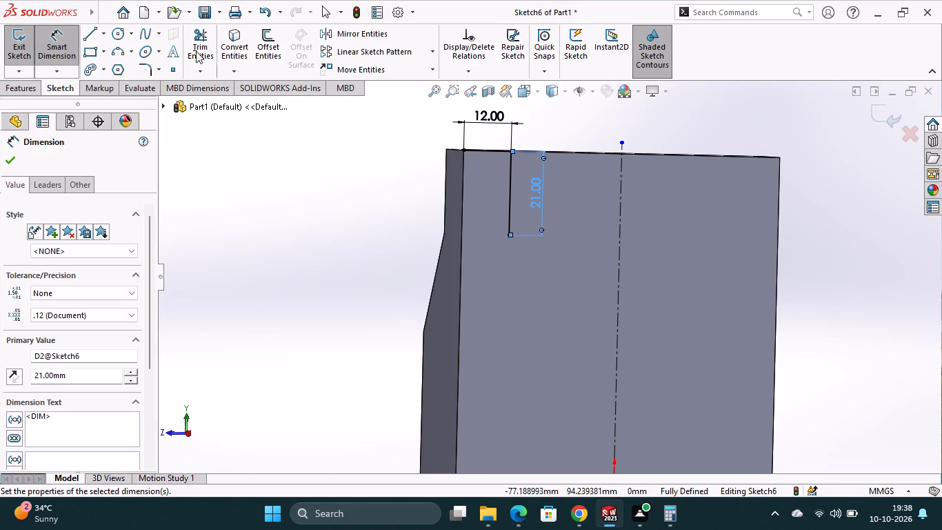
Sketch a line about 21 mm down the side edge from the face's corner, closing the triangle with a slanted line to the 12 mm line's end.
{"action": "left_click", "coordinate": [90, 35]}
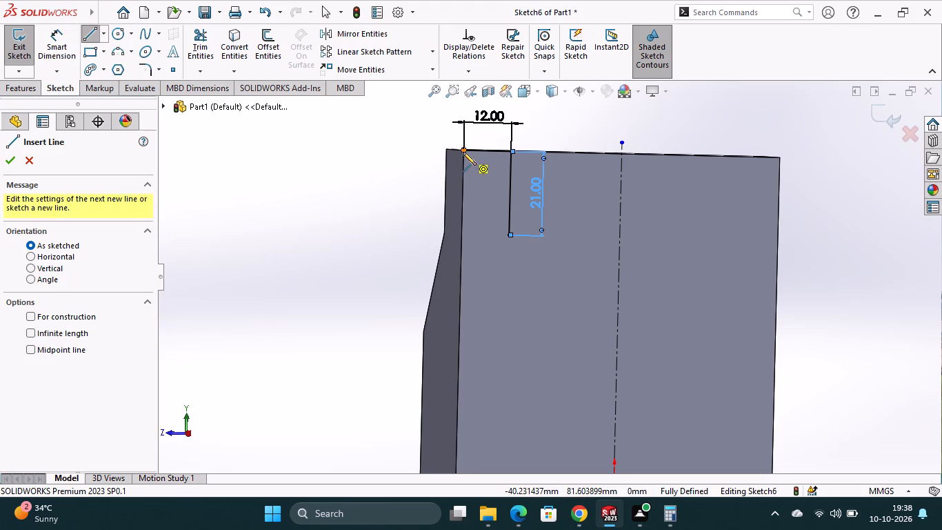
{"action": "left_click", "coordinate": [463, 150]}
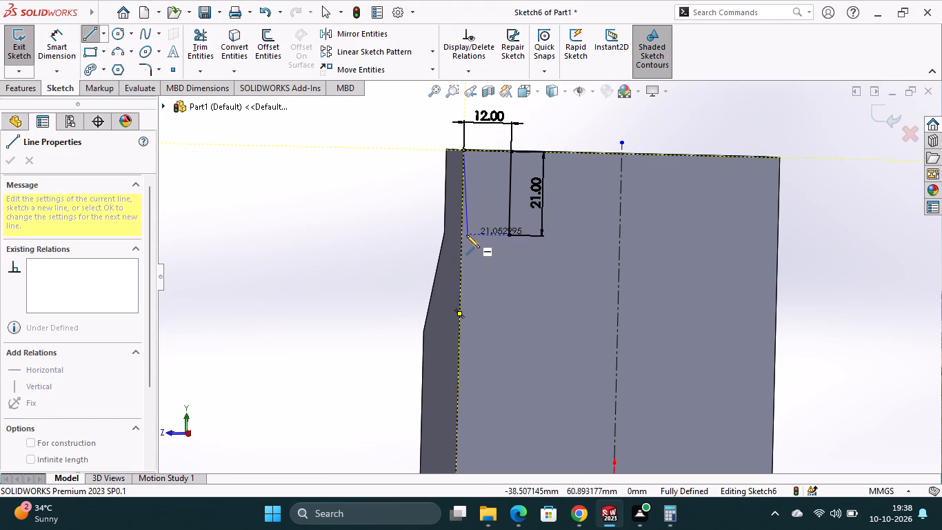
{"action": "left_click", "coordinate": [462, 234]}
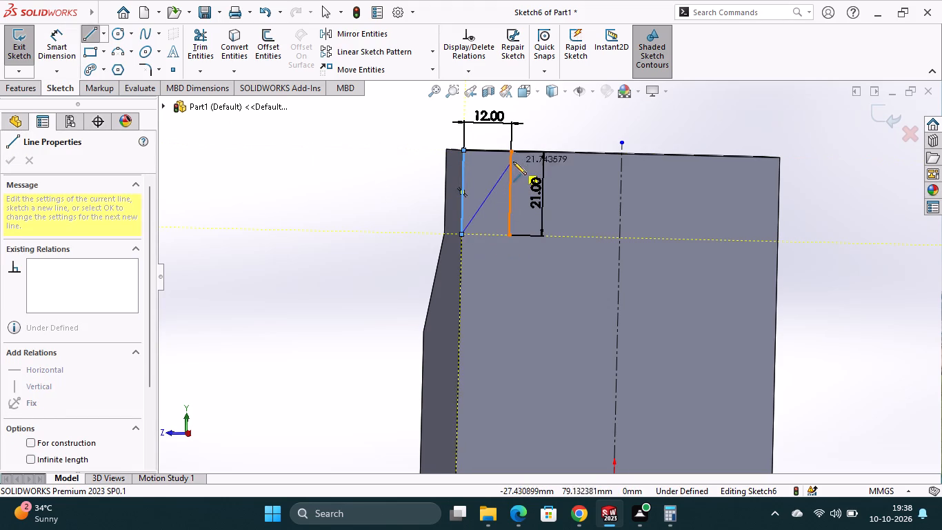
{"action": "left_click", "coordinate": [510, 151]}
{"action": "key", "text": "Escape"}
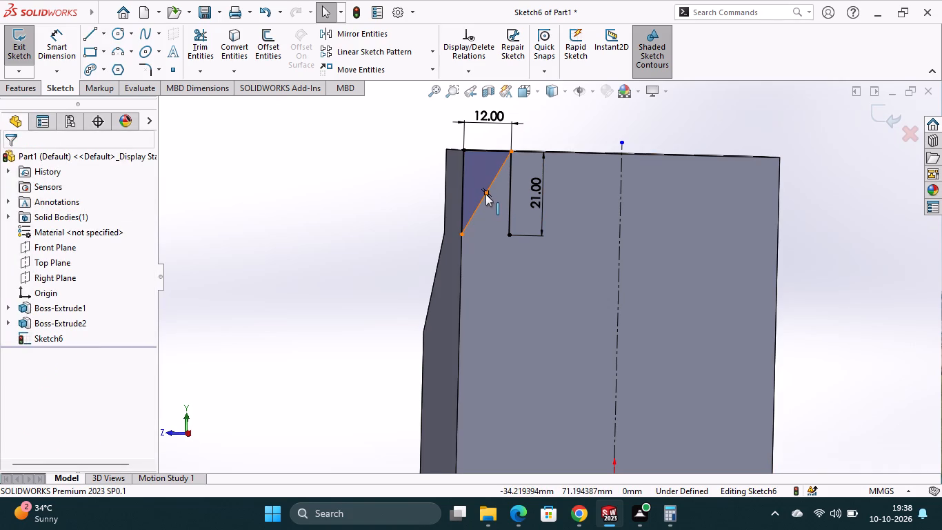
{"action": "key", "text": "Escape"}
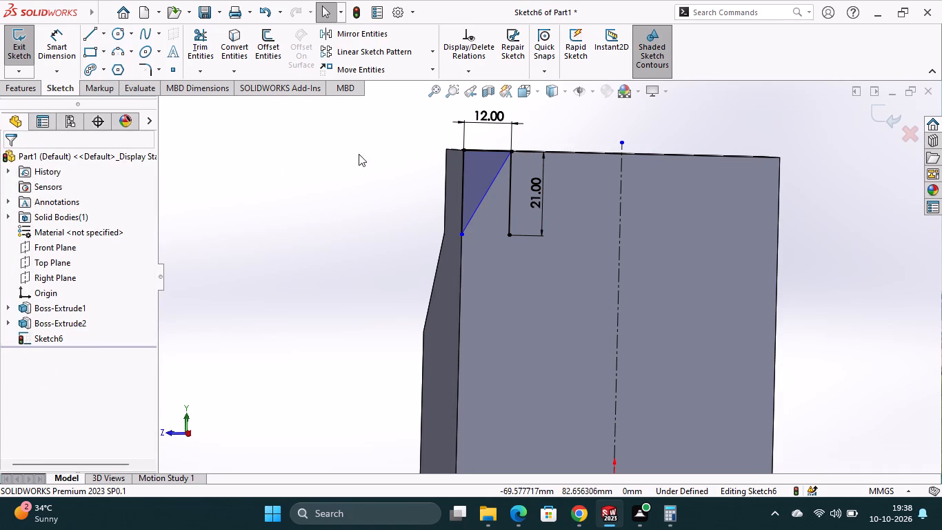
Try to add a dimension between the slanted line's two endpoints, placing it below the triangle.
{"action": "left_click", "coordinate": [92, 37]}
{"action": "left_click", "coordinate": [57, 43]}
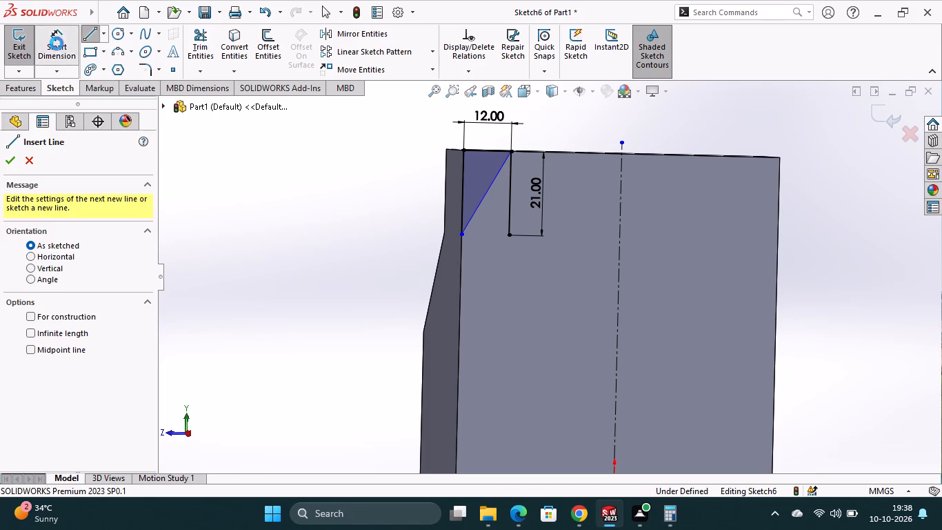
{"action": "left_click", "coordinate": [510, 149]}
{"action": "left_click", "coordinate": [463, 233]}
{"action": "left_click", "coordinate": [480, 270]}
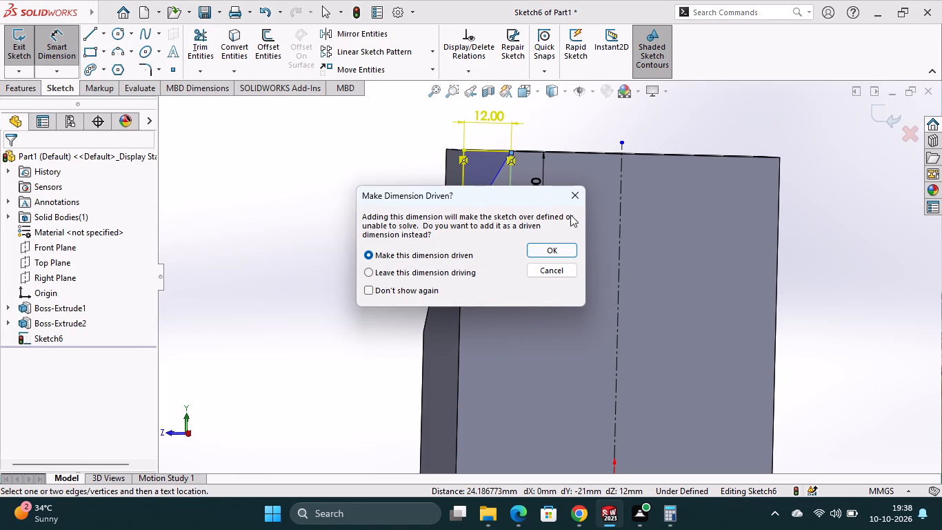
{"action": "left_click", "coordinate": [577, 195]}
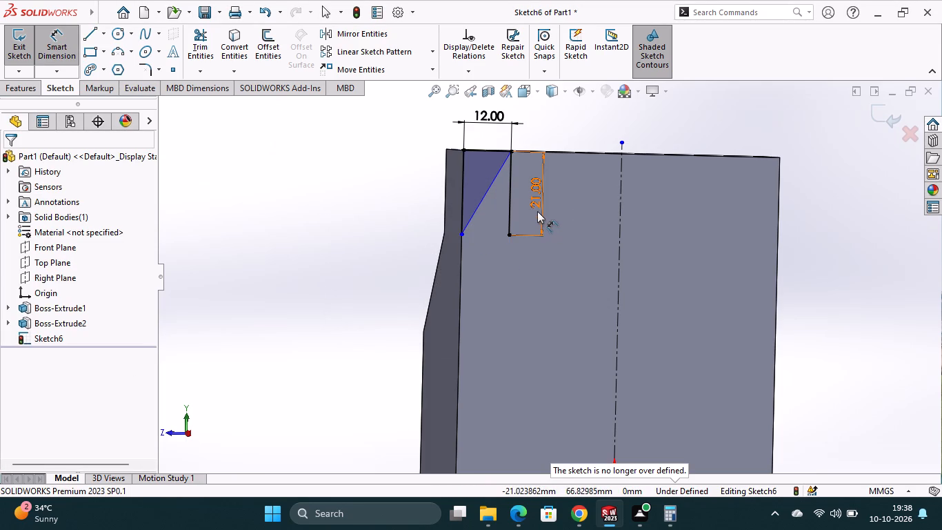
Delete the 21 mm vertical line beside the triangle together with its dimension.
{"action": "right_click", "coordinate": [508, 222]}
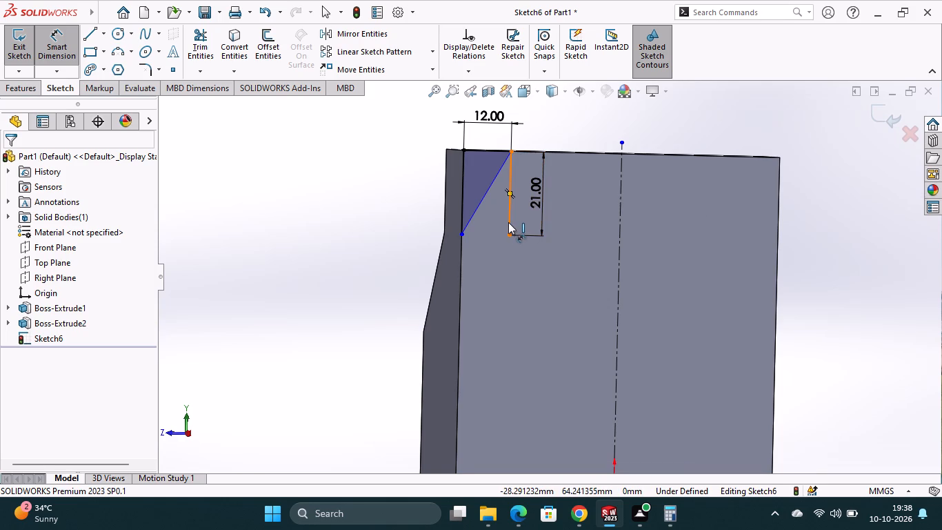
{"action": "key", "text": "Delete"}
{"action": "left_click", "coordinate": [560, 136]}
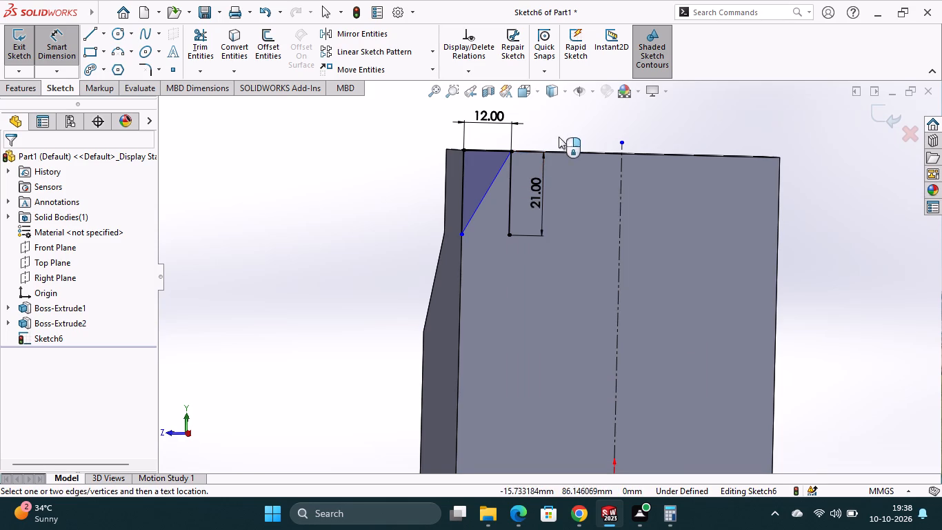
{"action": "right_click", "coordinate": [513, 183]}
{"action": "key", "text": "Delete"}
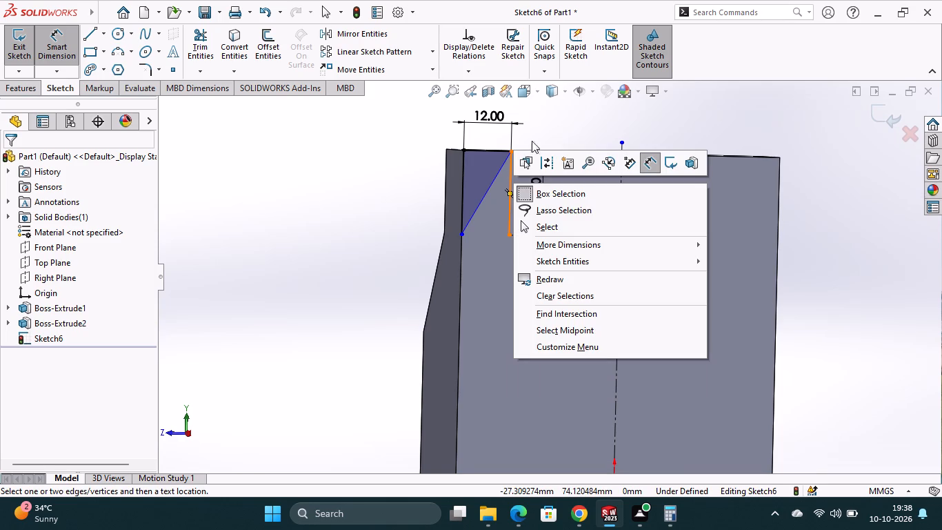
{"action": "key", "text": "Delete"}
{"action": "key", "text": "Escape"}
{"action": "key", "text": "Escape"}
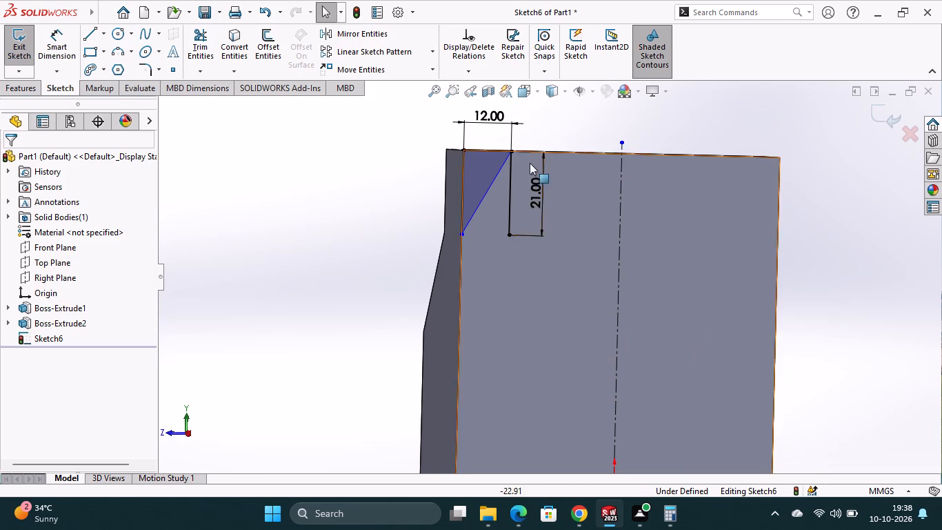
{"action": "right_click", "coordinate": [512, 182]}
{"action": "key", "text": "Delete"}
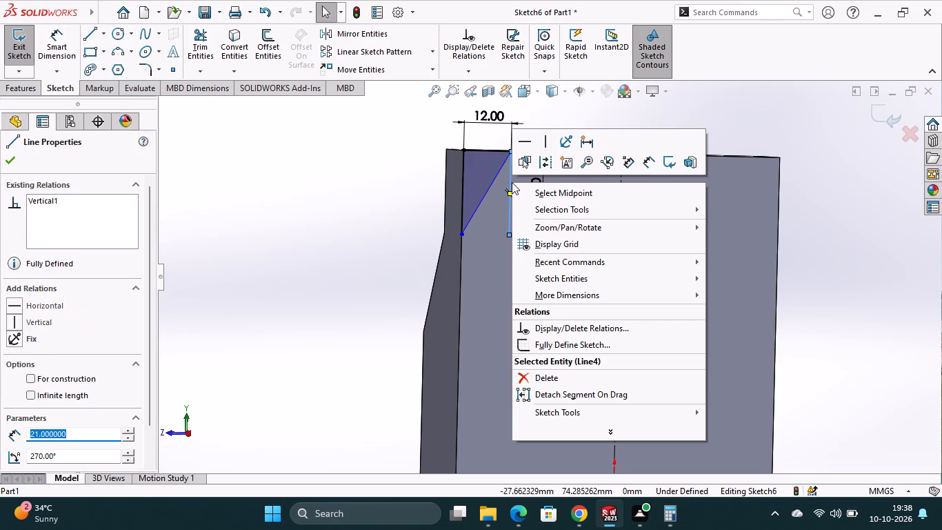
{"action": "left_click", "coordinate": [532, 373]}
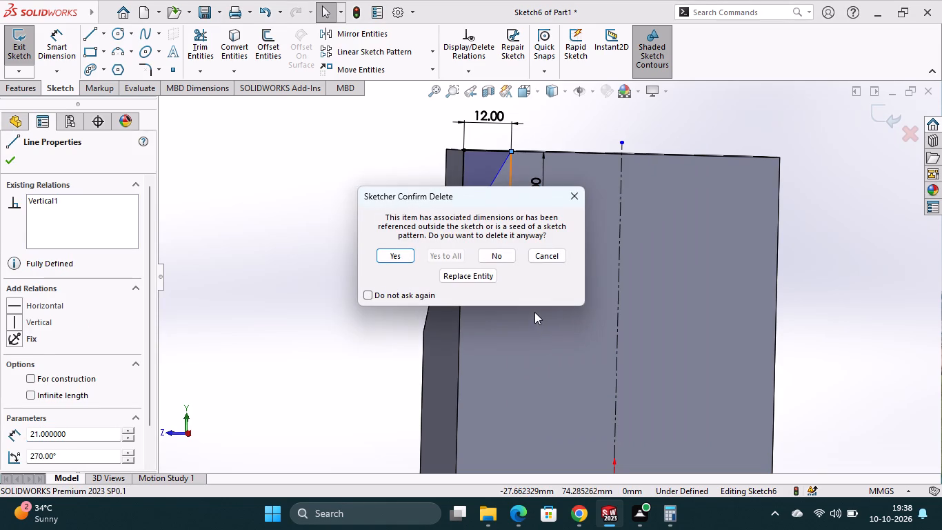
{"action": "left_click", "coordinate": [408, 257]}
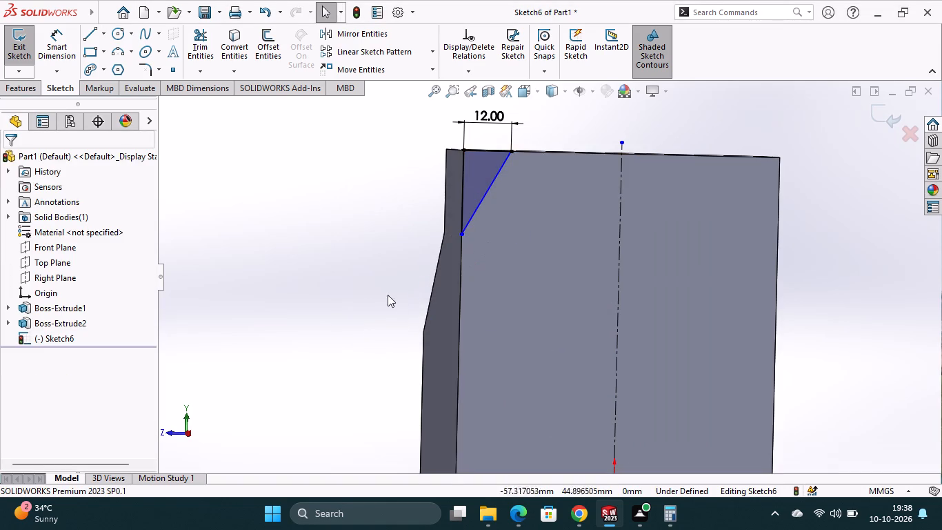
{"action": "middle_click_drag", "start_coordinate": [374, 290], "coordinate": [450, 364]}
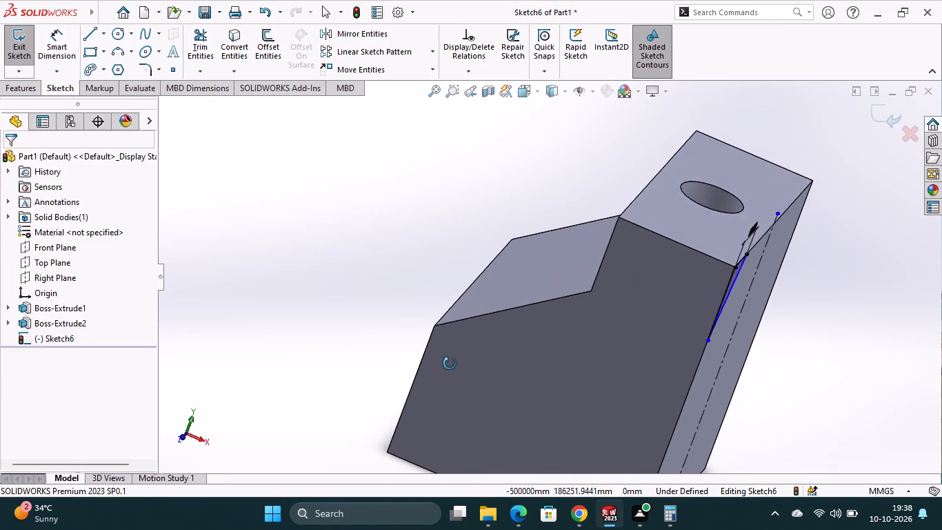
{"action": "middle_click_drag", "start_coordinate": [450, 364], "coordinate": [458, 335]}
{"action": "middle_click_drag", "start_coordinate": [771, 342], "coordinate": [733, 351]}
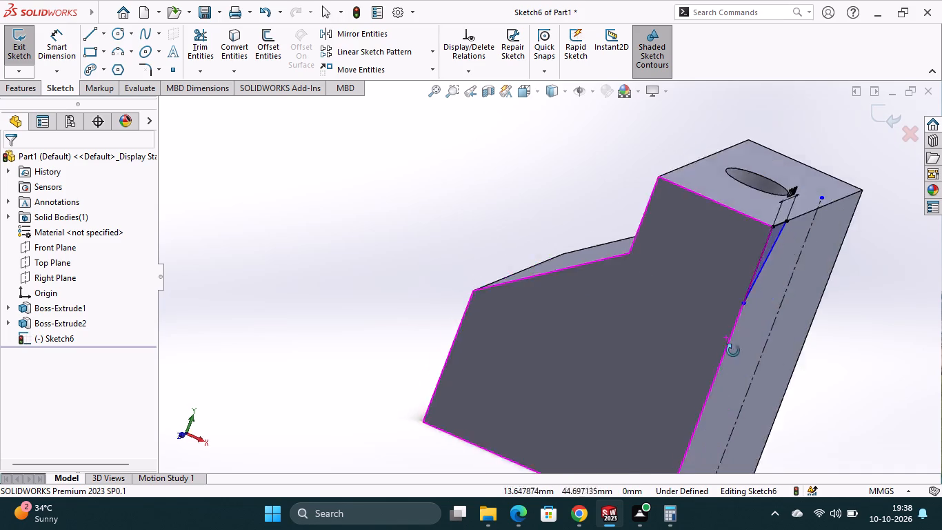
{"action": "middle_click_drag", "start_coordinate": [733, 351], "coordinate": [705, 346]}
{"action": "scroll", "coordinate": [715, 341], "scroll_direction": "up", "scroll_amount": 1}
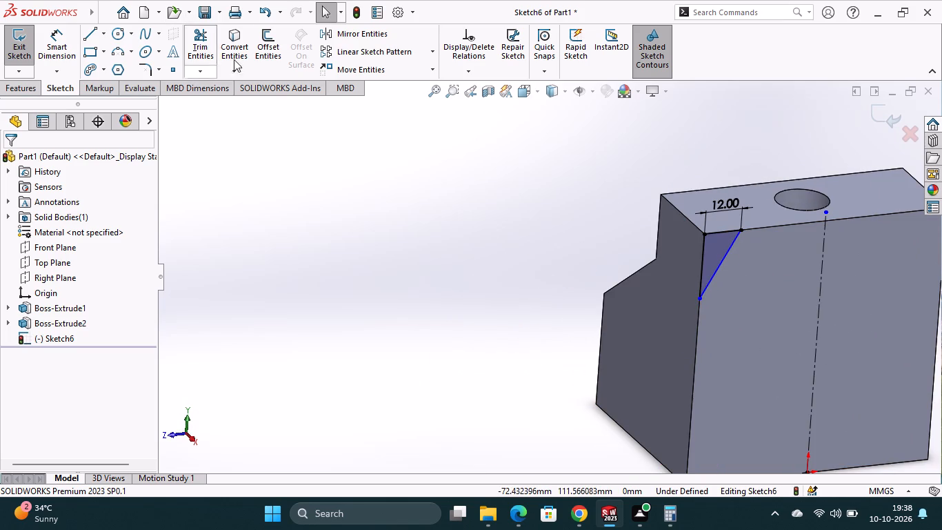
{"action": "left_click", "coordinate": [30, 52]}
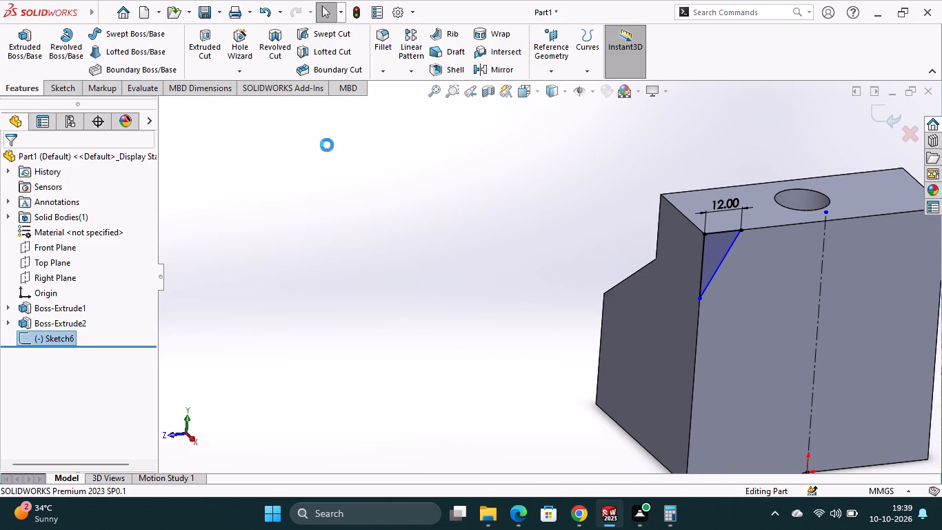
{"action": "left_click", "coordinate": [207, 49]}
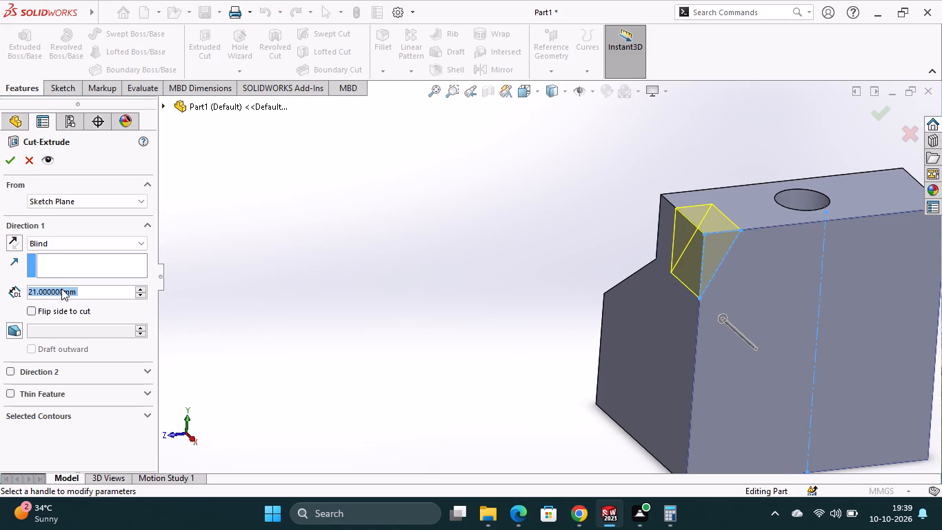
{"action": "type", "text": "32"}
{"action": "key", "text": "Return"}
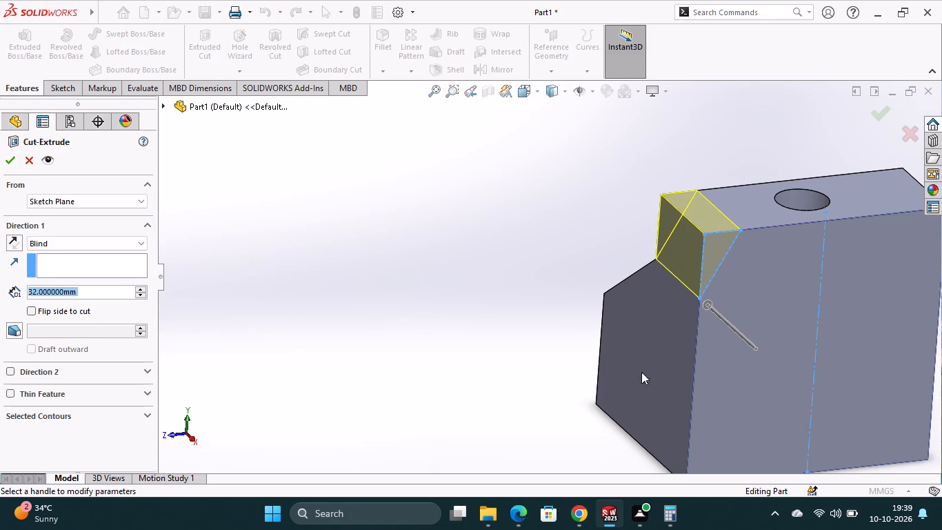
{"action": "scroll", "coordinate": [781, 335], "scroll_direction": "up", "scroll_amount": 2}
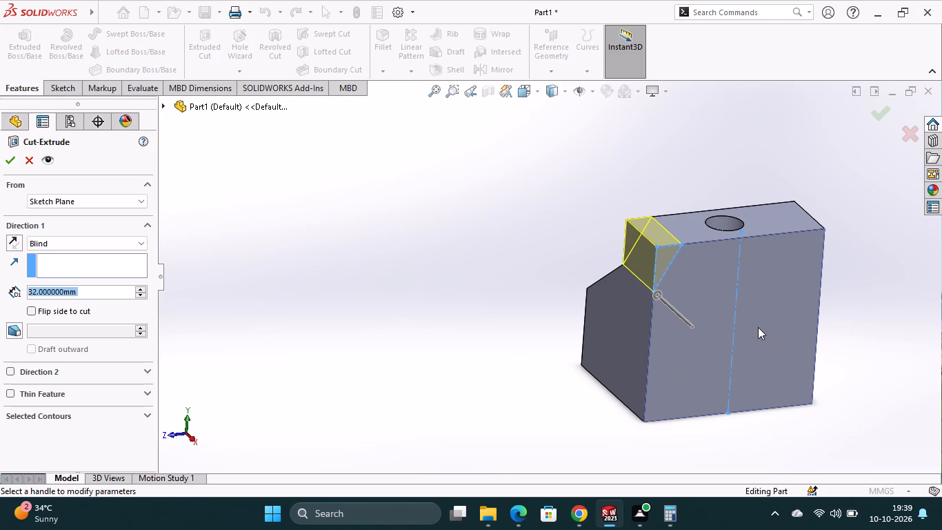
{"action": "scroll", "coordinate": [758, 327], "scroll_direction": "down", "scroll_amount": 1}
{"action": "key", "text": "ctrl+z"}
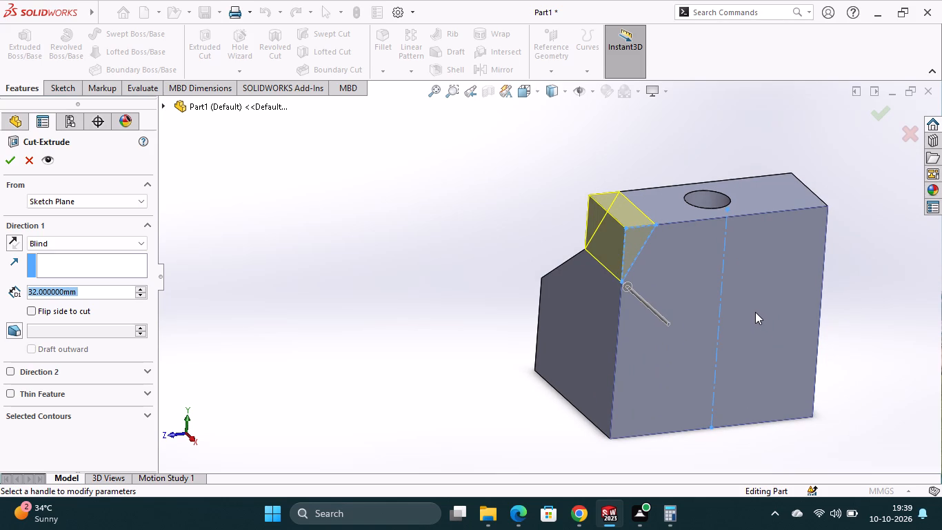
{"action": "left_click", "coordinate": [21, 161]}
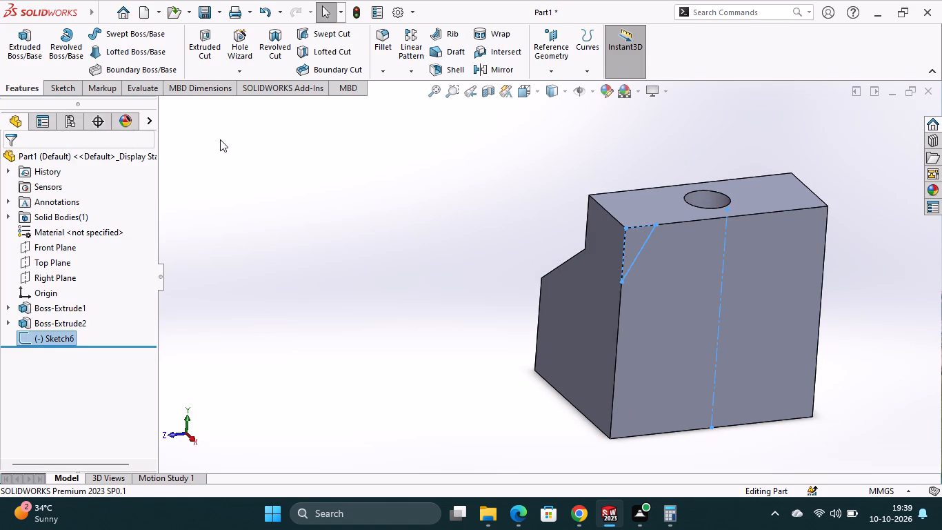
Reopen the corner sketch by undoing its exit, and mirror the triangle's three lines about the vertical centerline.
{"action": "left_click", "coordinate": [70, 93]}
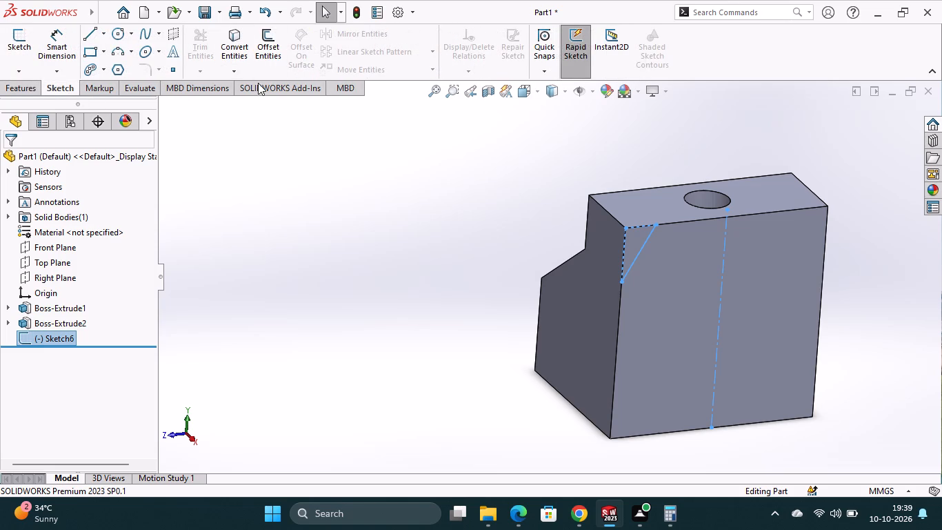
{"action": "key", "text": "ctrl+z"}
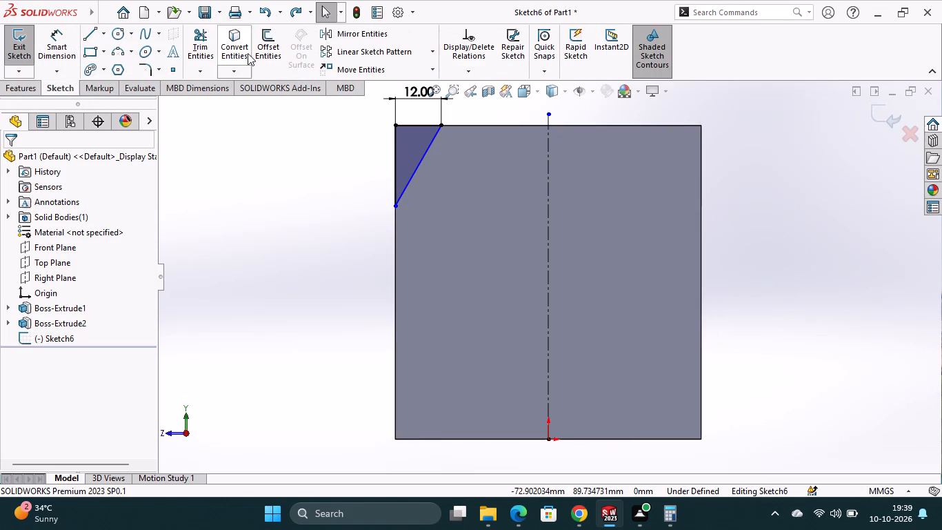
{"action": "left_click", "coordinate": [338, 35]}
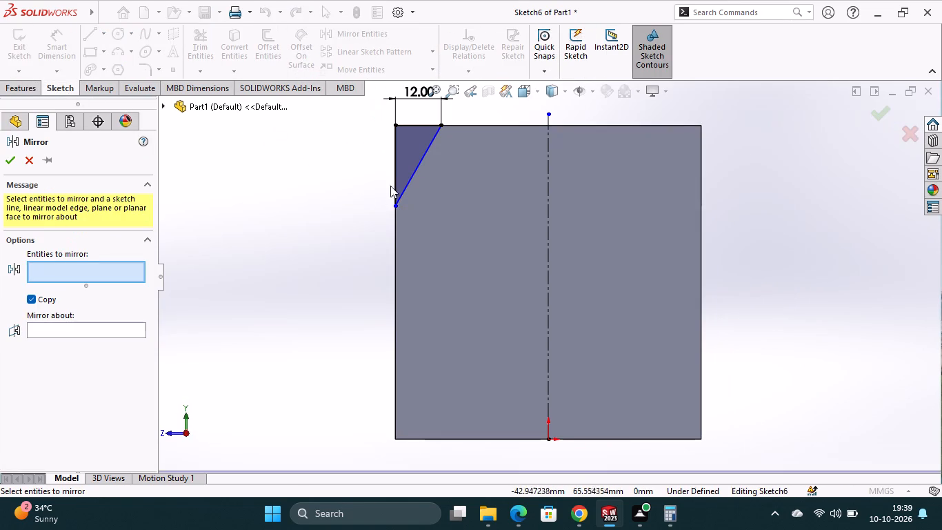
{"action": "left_click", "coordinate": [404, 155]}
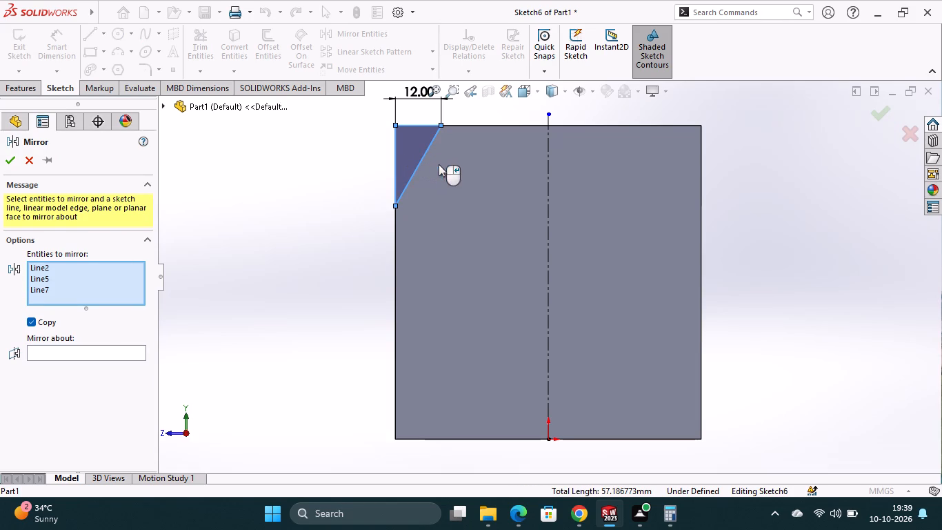
{"action": "left_click", "coordinate": [107, 351]}
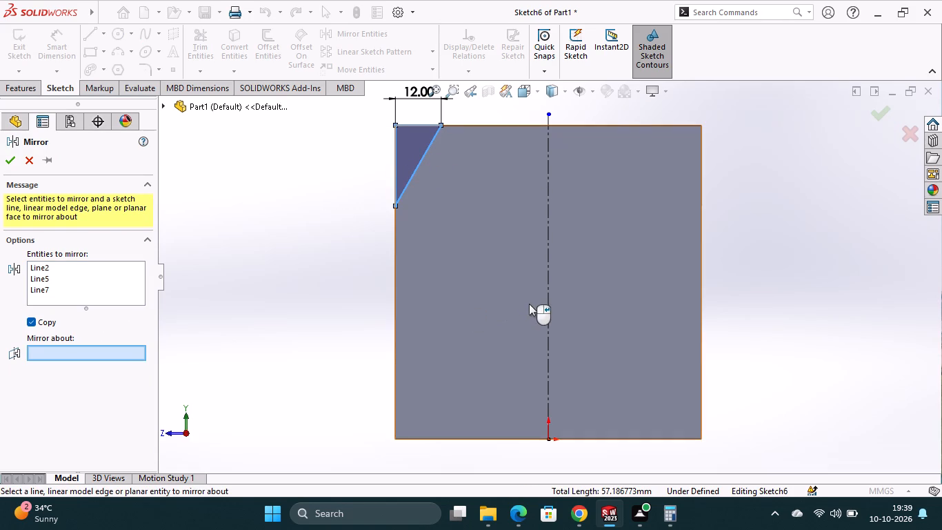
{"action": "left_click", "coordinate": [548, 279]}
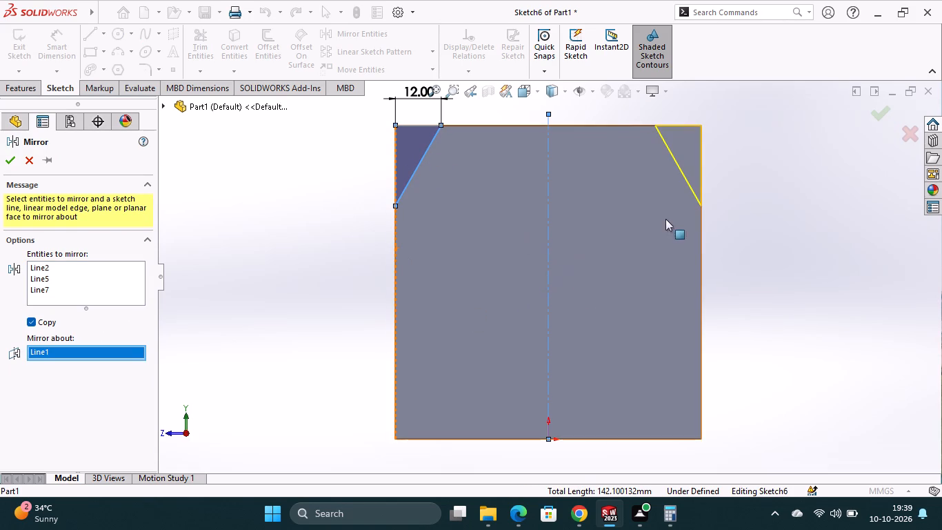
{"action": "left_click", "coordinate": [887, 116]}
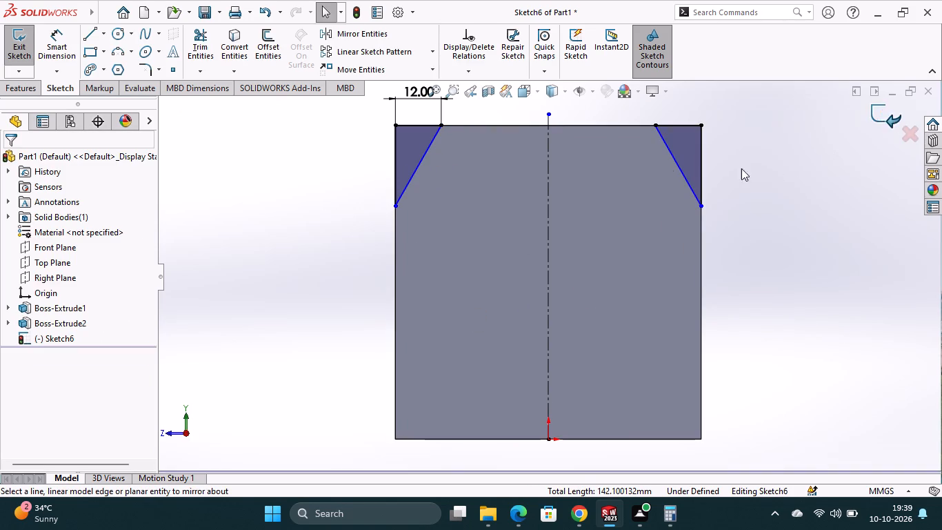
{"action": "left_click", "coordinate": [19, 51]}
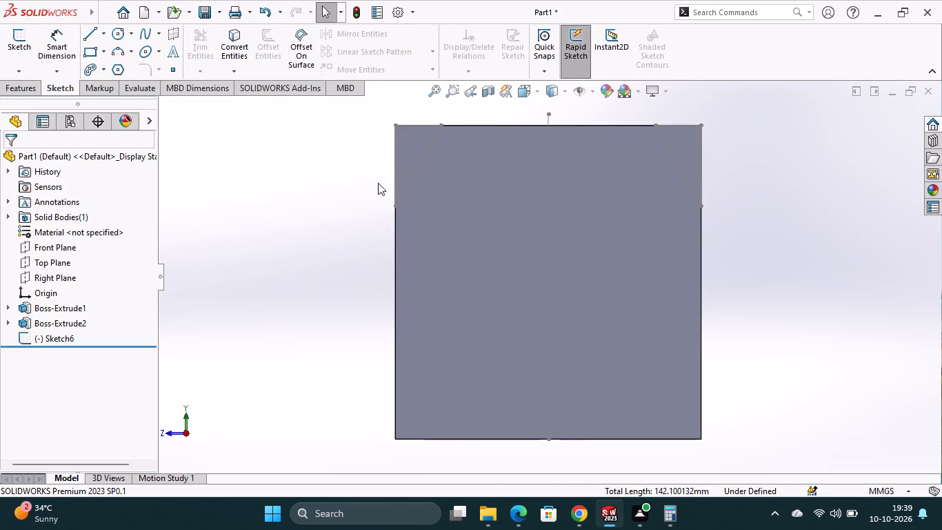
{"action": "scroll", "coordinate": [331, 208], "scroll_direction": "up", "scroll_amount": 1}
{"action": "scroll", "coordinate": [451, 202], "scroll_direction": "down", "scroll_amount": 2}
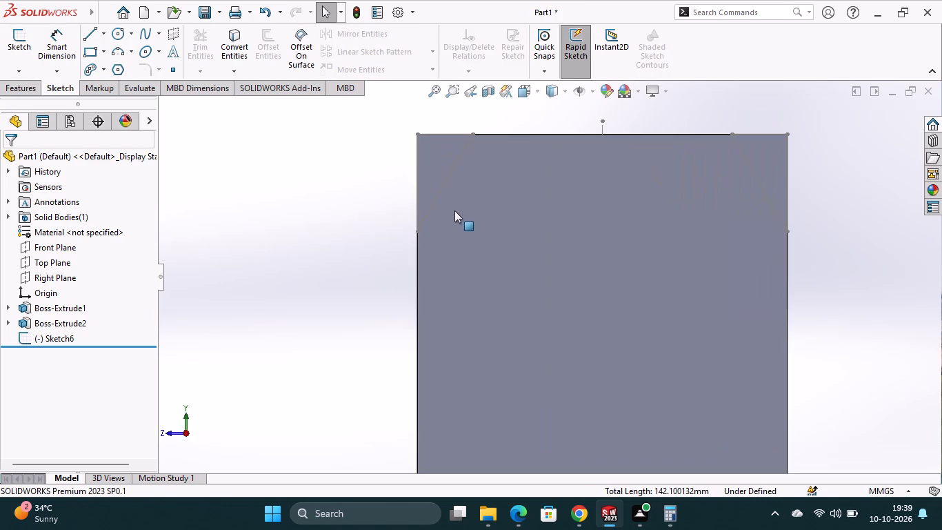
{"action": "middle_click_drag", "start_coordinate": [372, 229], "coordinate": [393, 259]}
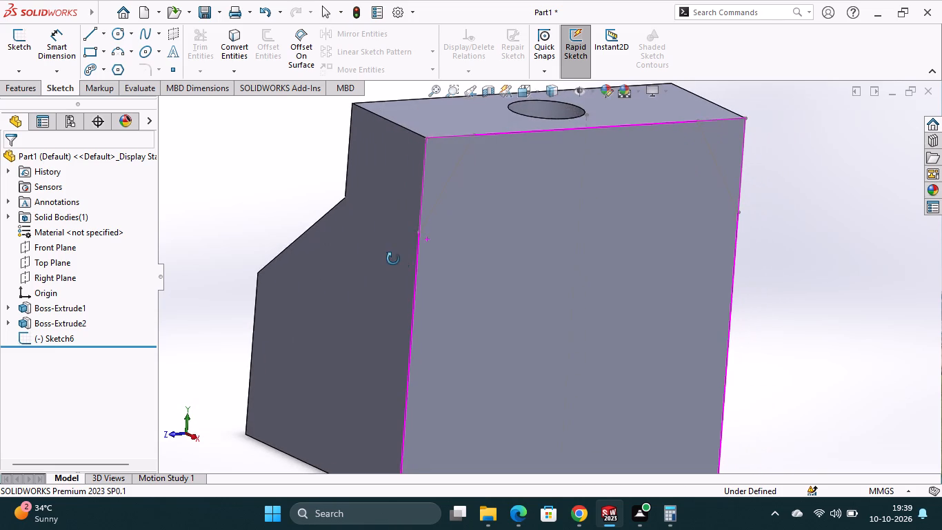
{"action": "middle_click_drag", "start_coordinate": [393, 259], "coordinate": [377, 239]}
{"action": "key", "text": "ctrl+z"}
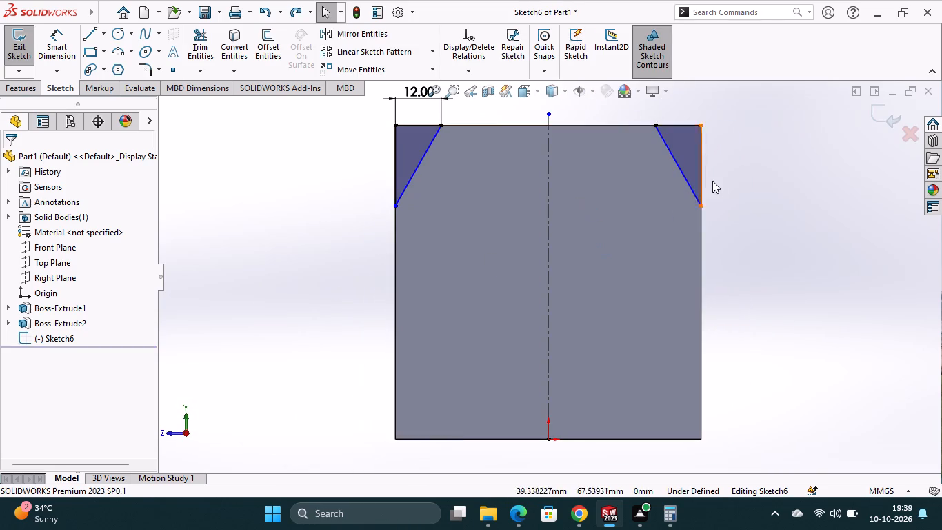
Extrude-cut both corner triangles to a blind depth of 32 mm.
{"action": "left_click", "coordinate": [25, 88]}
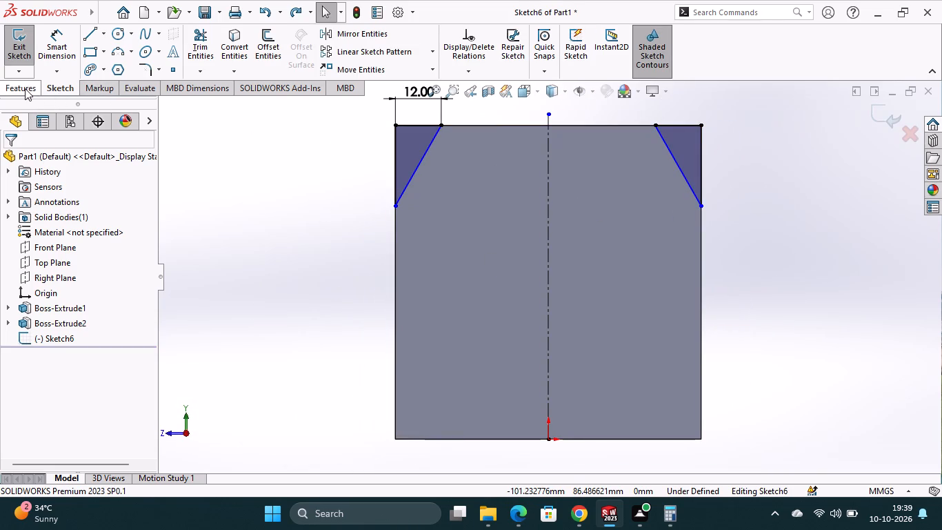
{"action": "left_click", "coordinate": [197, 61]}
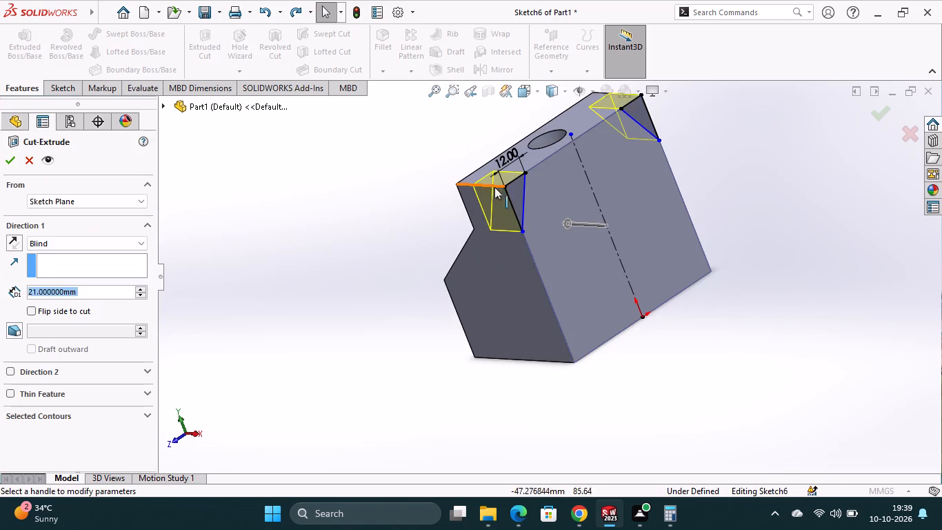
{"action": "type", "text": "32"}
{"action": "key", "text": "Return"}
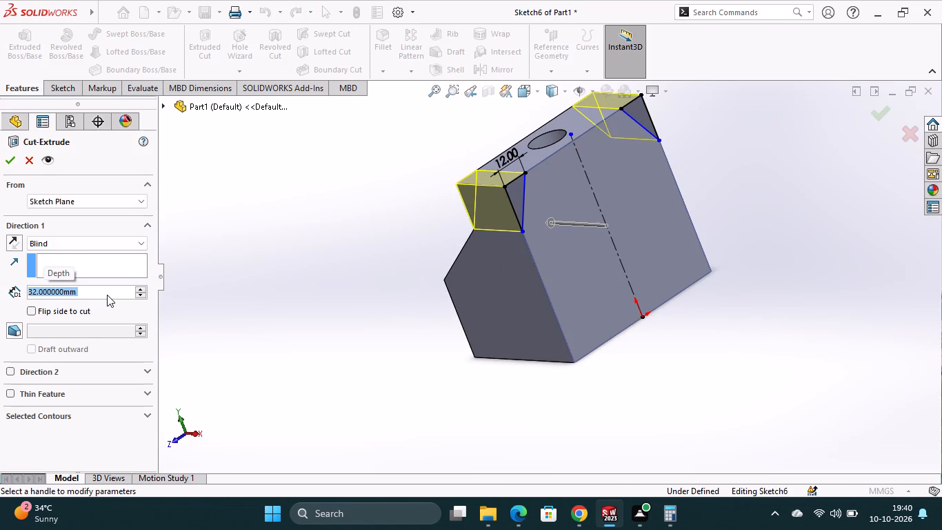
{"action": "left_click", "coordinate": [9, 166]}
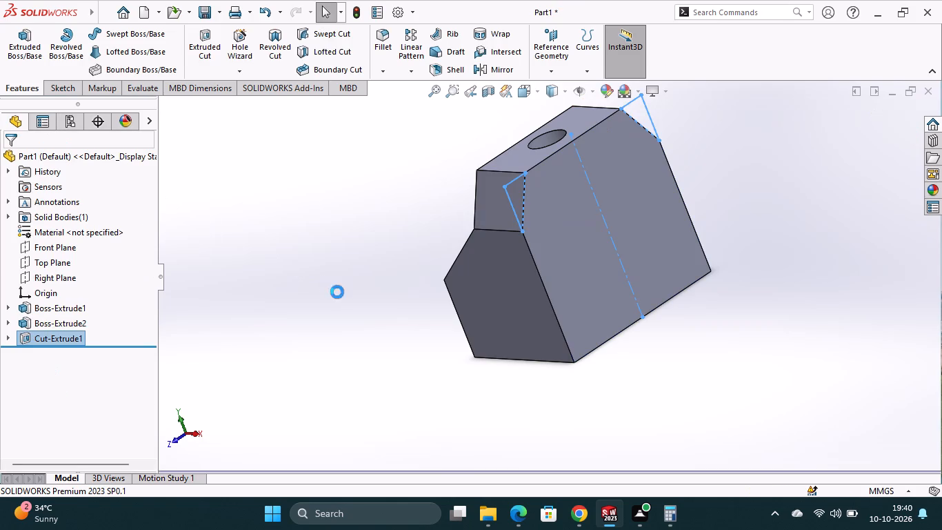
Examine the cut corners from several sides and inspect the sketch of the hole in the top block, closing it again.
{"action": "middle_click_drag", "start_coordinate": [354, 358], "coordinate": [423, 375]}
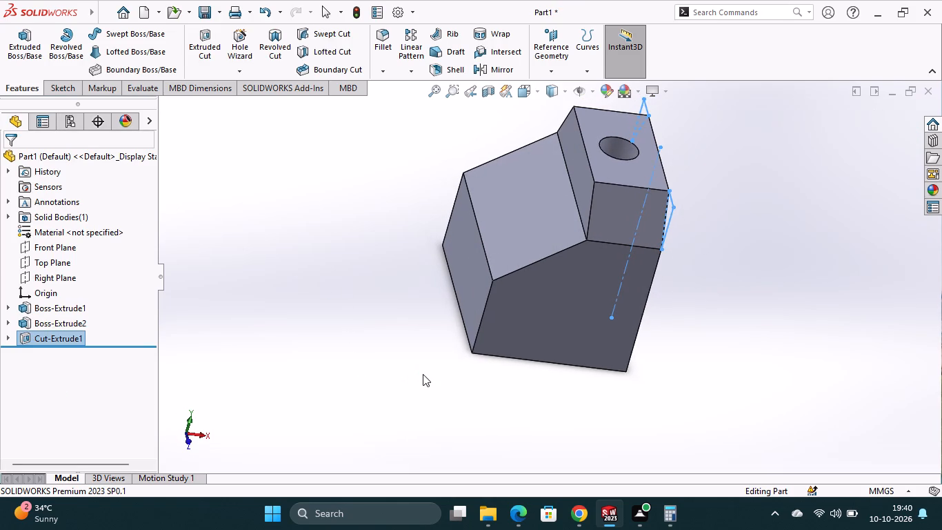
{"action": "middle_click_drag", "start_coordinate": [555, 396], "coordinate": [550, 365]}
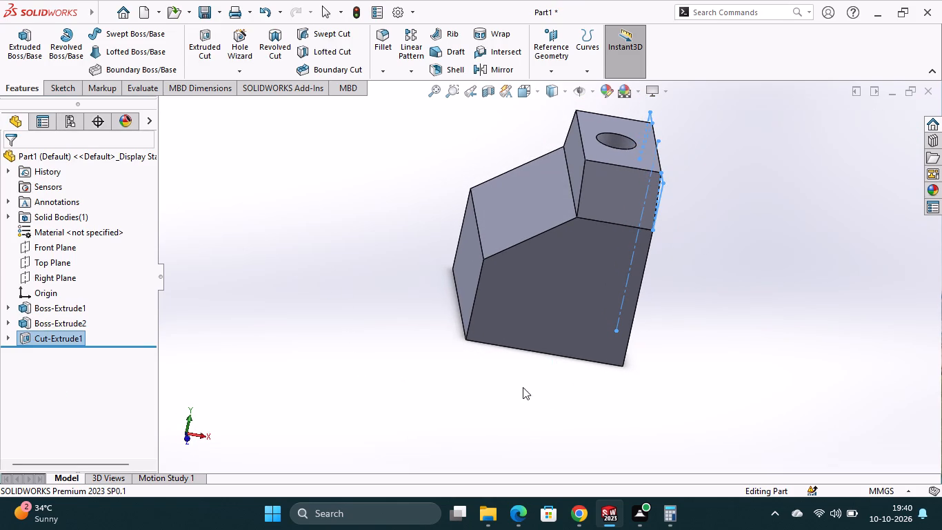
{"action": "middle_click_drag", "start_coordinate": [680, 352], "coordinate": [596, 362]}
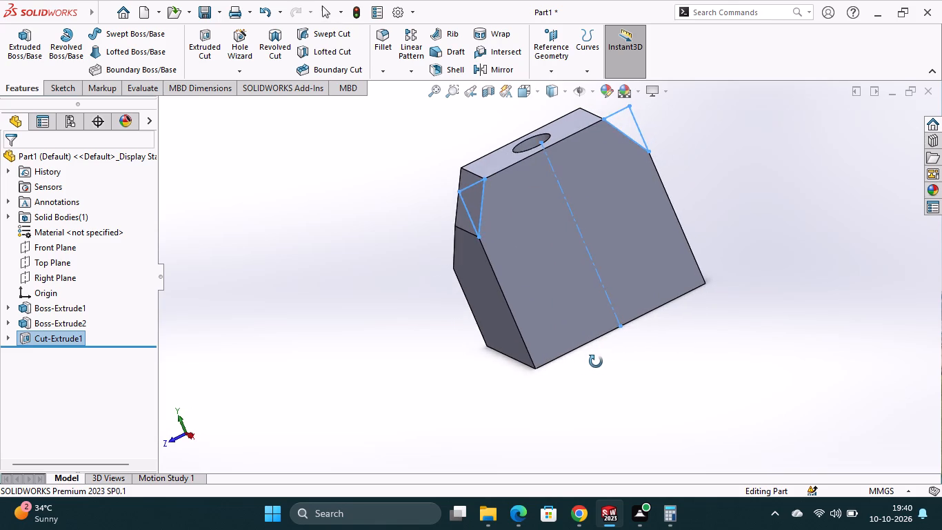
{"action": "middle_click_drag", "start_coordinate": [596, 362], "coordinate": [617, 389]}
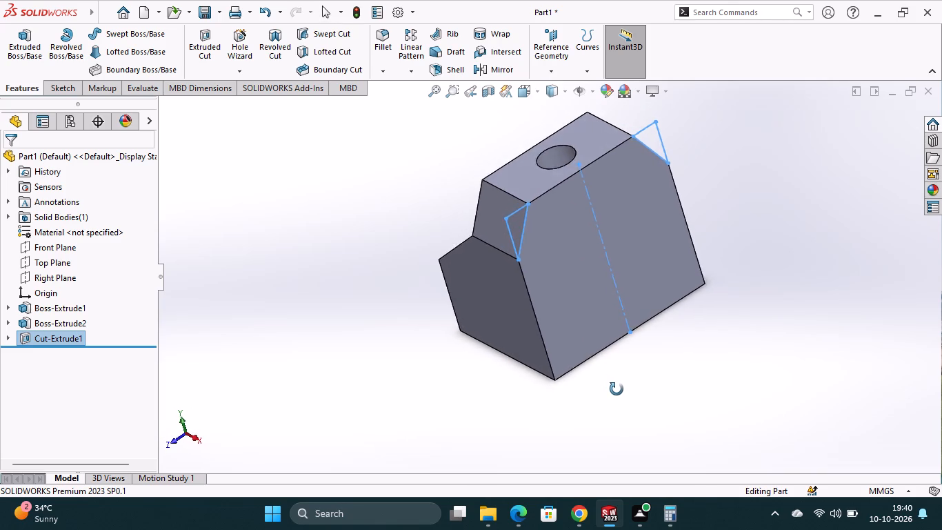
{"action": "middle_click_drag", "start_coordinate": [617, 389], "coordinate": [639, 397]}
{"action": "middle_click_drag", "start_coordinate": [639, 397], "coordinate": [652, 395]}
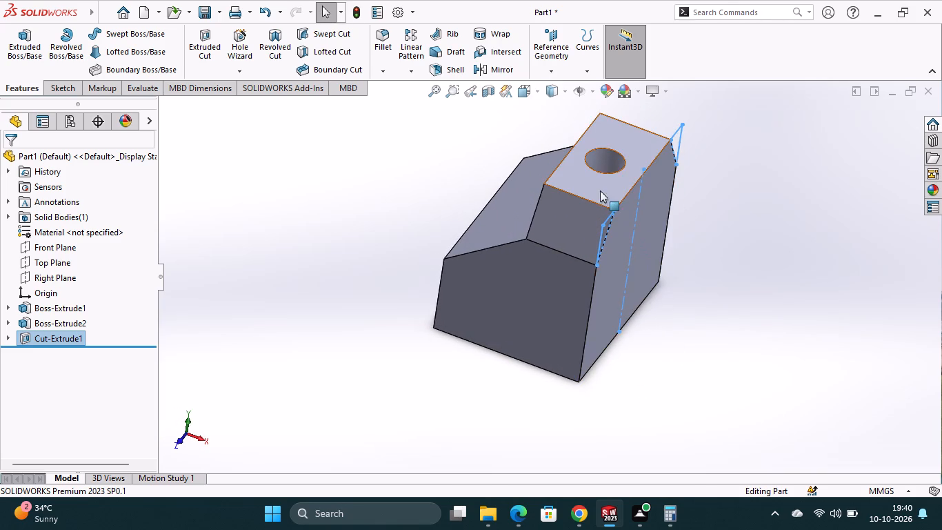
{"action": "left_click", "coordinate": [608, 153]}
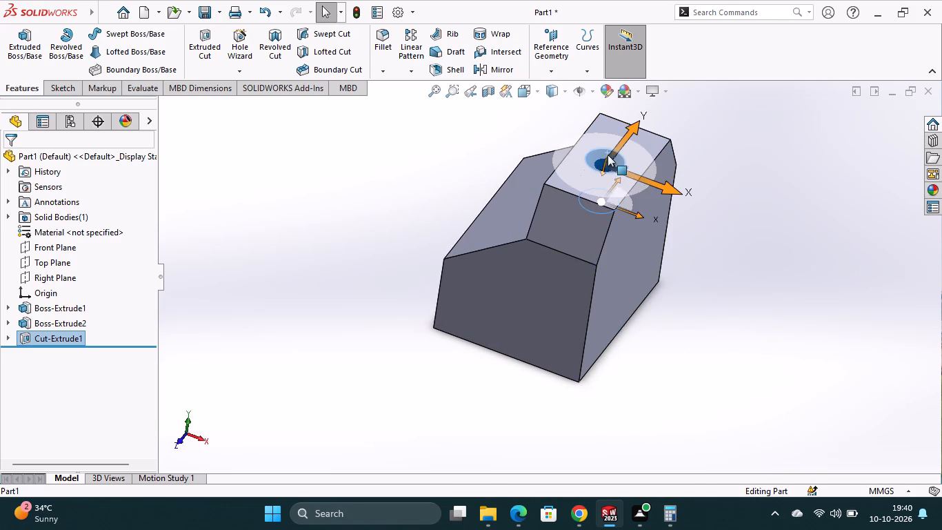
{"action": "left_click", "coordinate": [670, 94]}
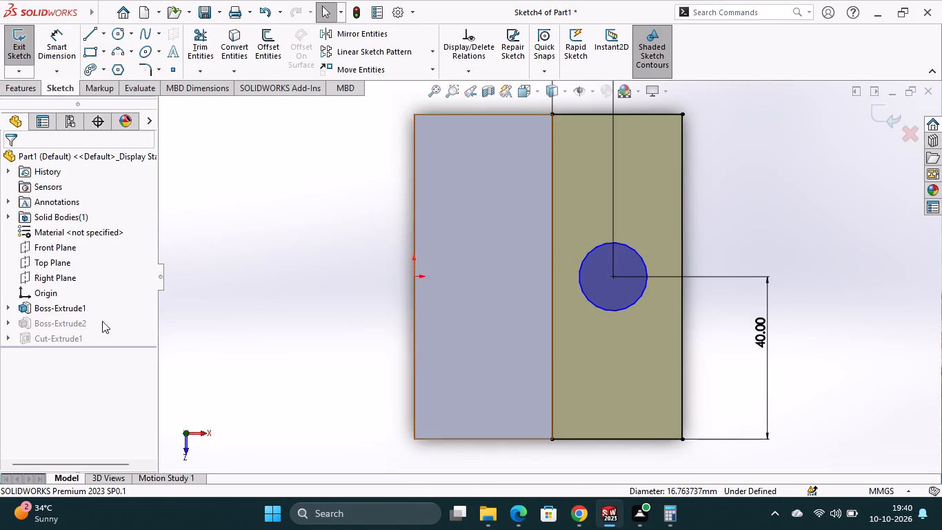
{"action": "middle_click_drag", "start_coordinate": [721, 362], "coordinate": [721, 362]}
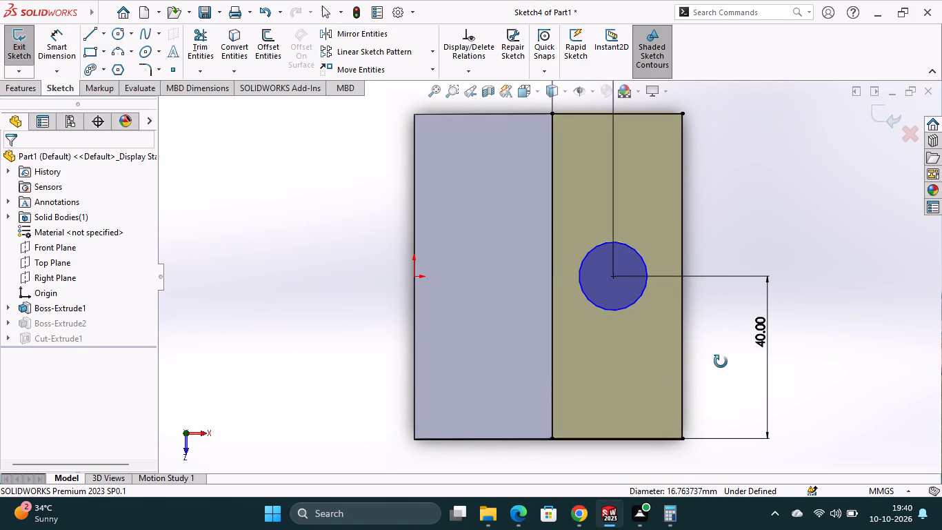
{"action": "middle_click_drag", "start_coordinate": [721, 362], "coordinate": [730, 312]}
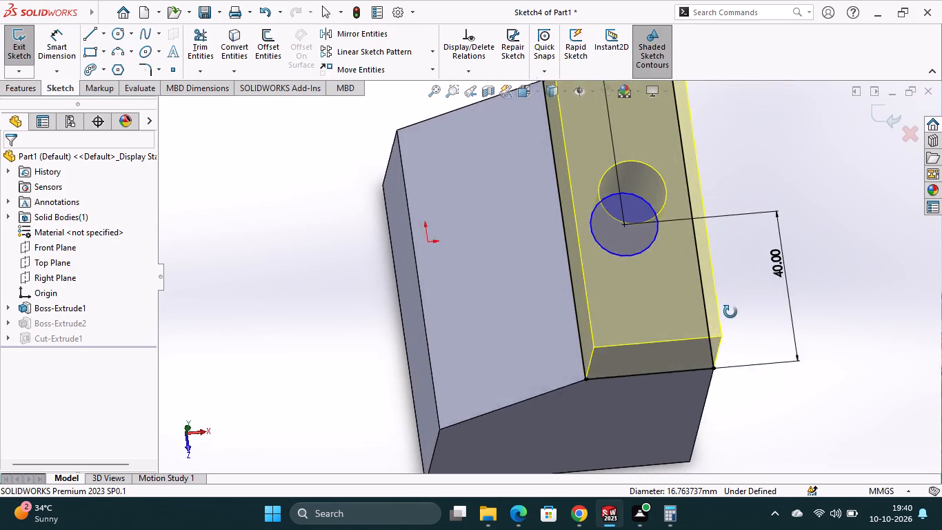
{"action": "middle_click_drag", "start_coordinate": [730, 312], "coordinate": [728, 350]}
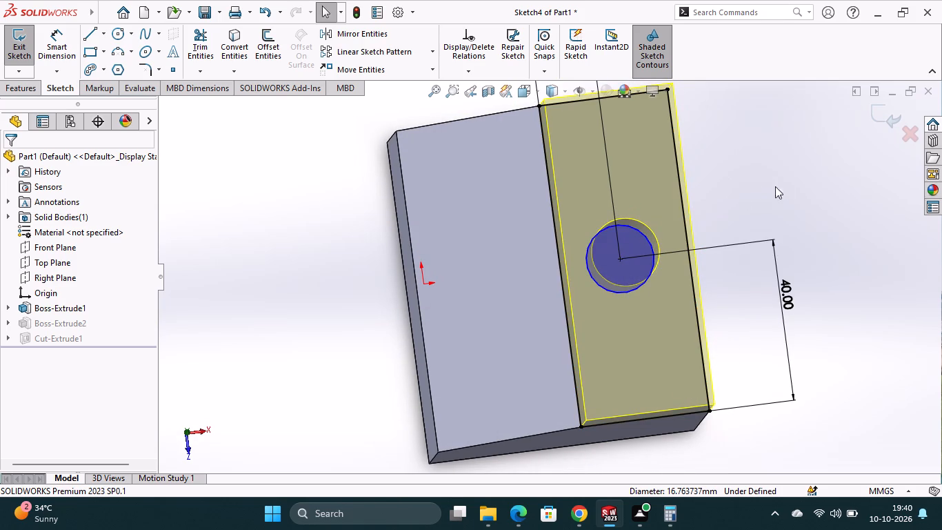
{"action": "key", "text": "Escape"}
{"action": "left_click", "coordinate": [10, 52]}
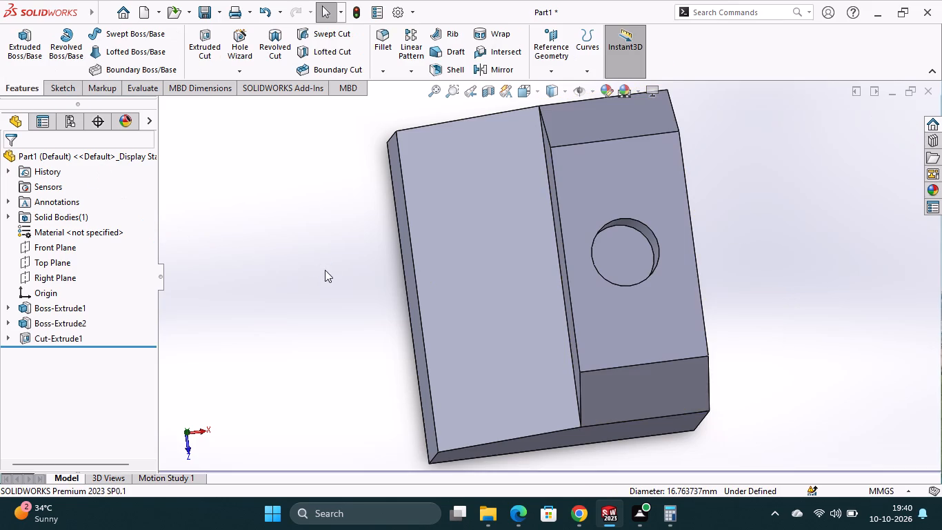
Start a sketch on the low vertical face below the slope and draw a vertical centerline about 54 mm up from the origin.
{"action": "middle_click_drag", "start_coordinate": [393, 361], "coordinate": [416, 258]}
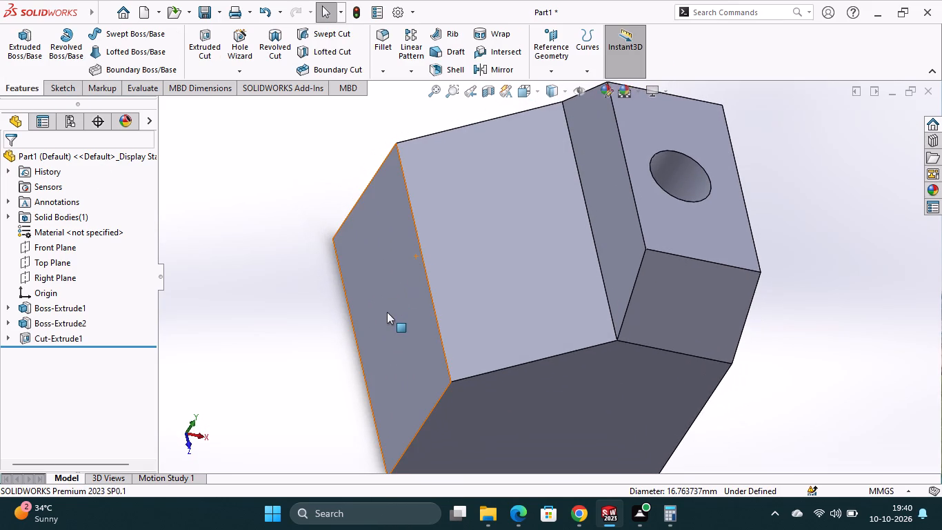
{"action": "left_click", "coordinate": [397, 313]}
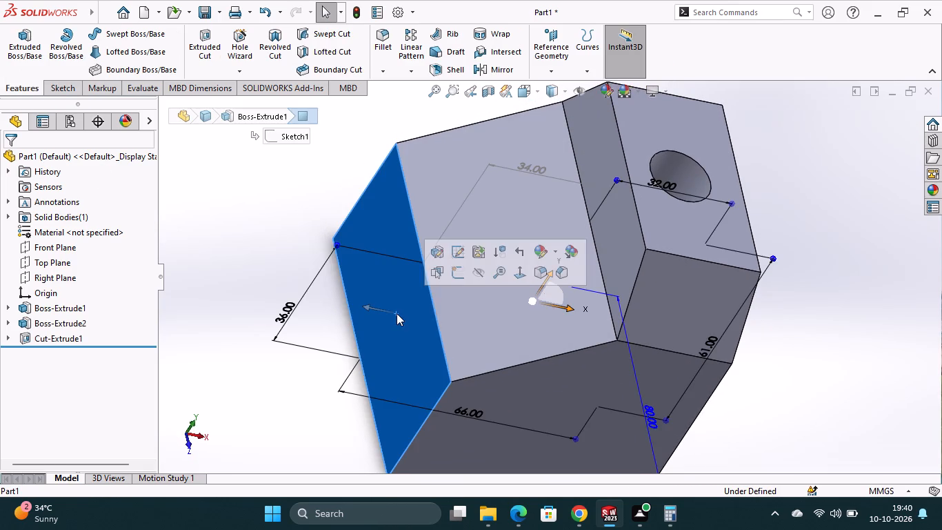
{"action": "left_click", "coordinate": [452, 279]}
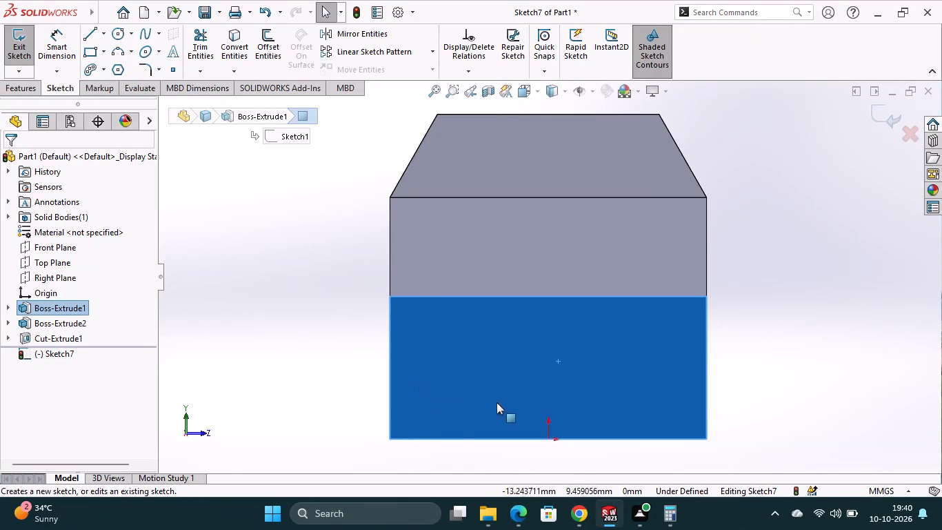
{"action": "left_click", "coordinate": [106, 35]}
{"action": "left_click", "coordinate": [102, 67]}
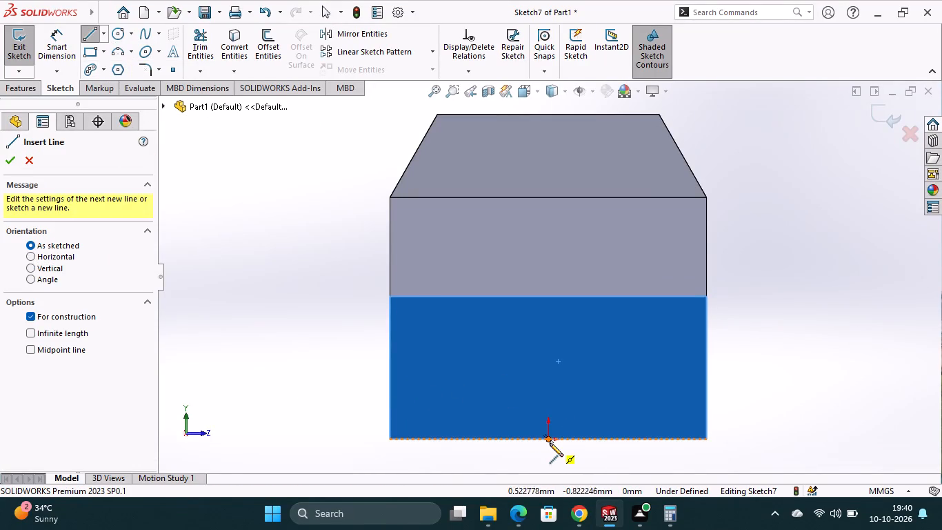
{"action": "left_click", "coordinate": [548, 439]}
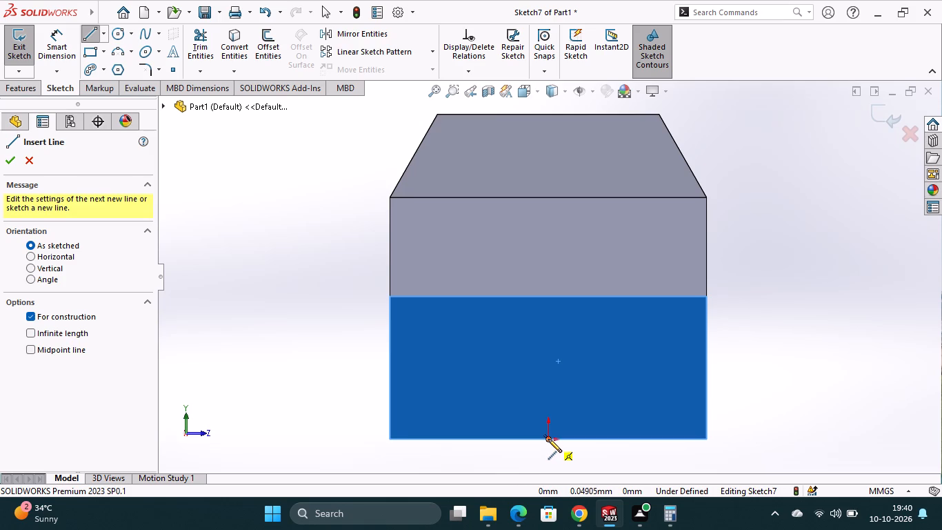
{"action": "left_click", "coordinate": [545, 226]}
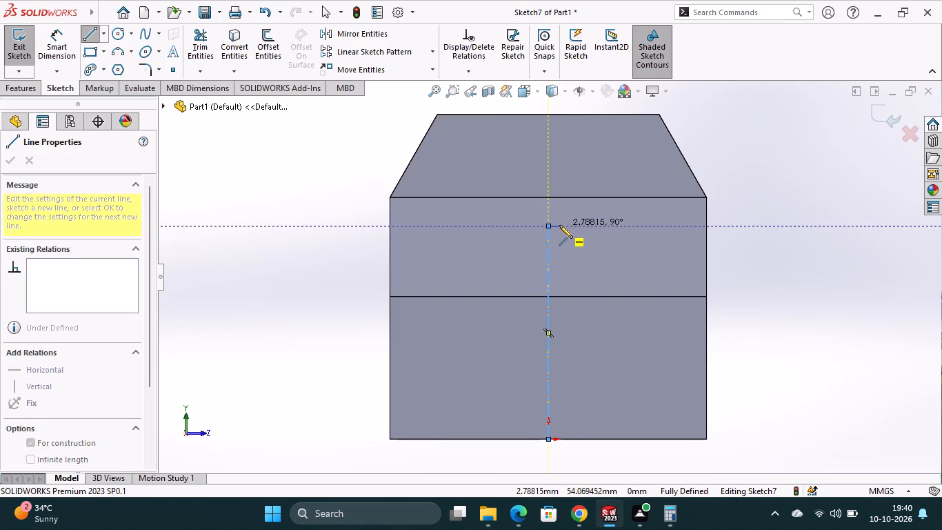
{"action": "key", "text": "Escape"}
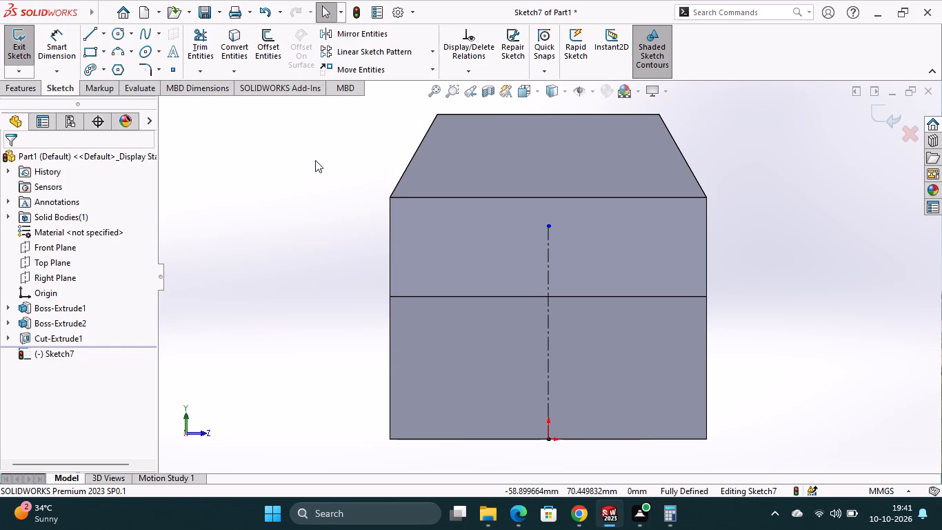
Switch to the Calculator, add 15 and 15, clear the result and return to SOLIDWORKS.
{"action": "left_click", "coordinate": [669, 513]}
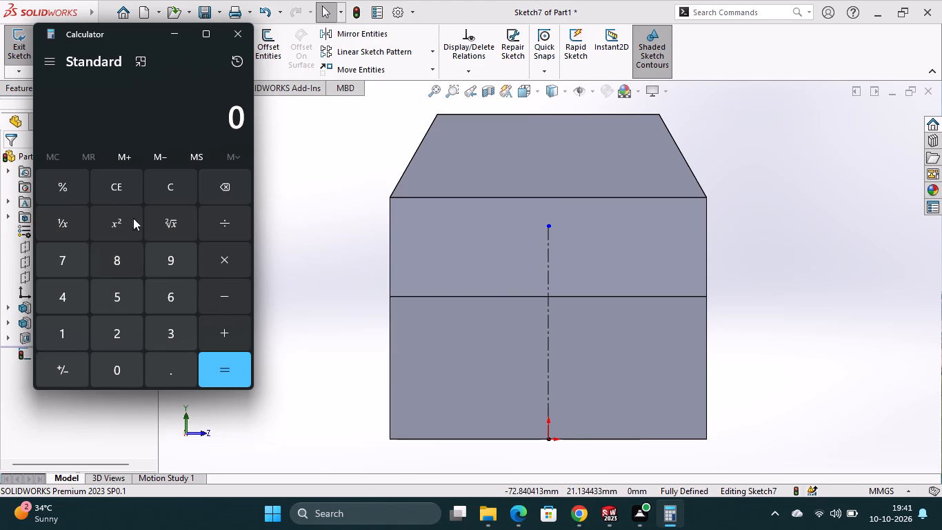
{"action": "left_click", "coordinate": [173, 192]}
{"action": "left_click", "coordinate": [75, 334]}
{"action": "left_click", "coordinate": [111, 300]}
{"action": "left_click", "coordinate": [219, 336]}
{"action": "left_click", "coordinate": [74, 328]}
{"action": "left_click", "coordinate": [135, 288]}
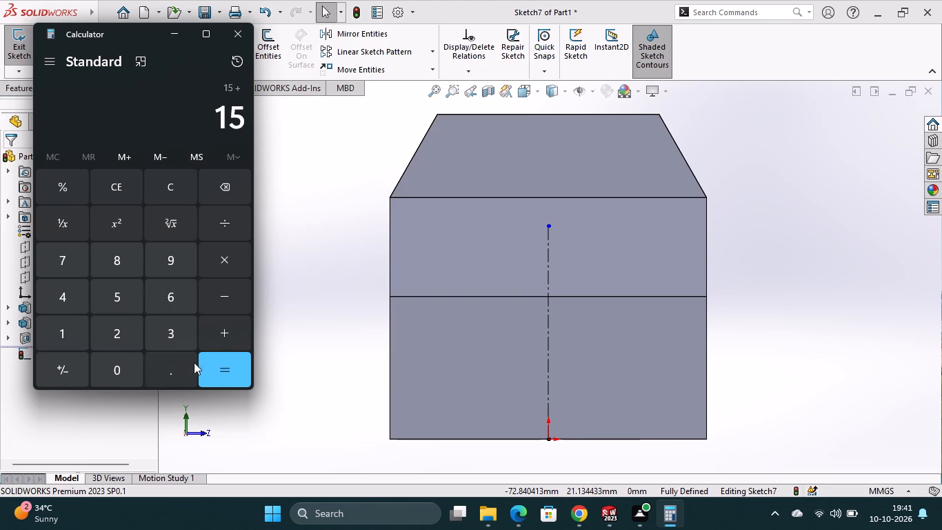
{"action": "left_click", "coordinate": [224, 372]}
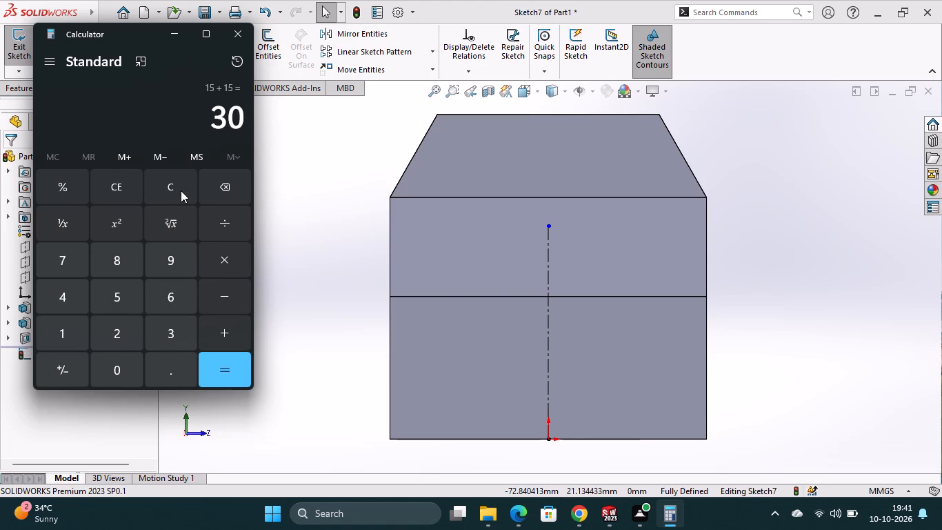
{"action": "left_click", "coordinate": [181, 190]}
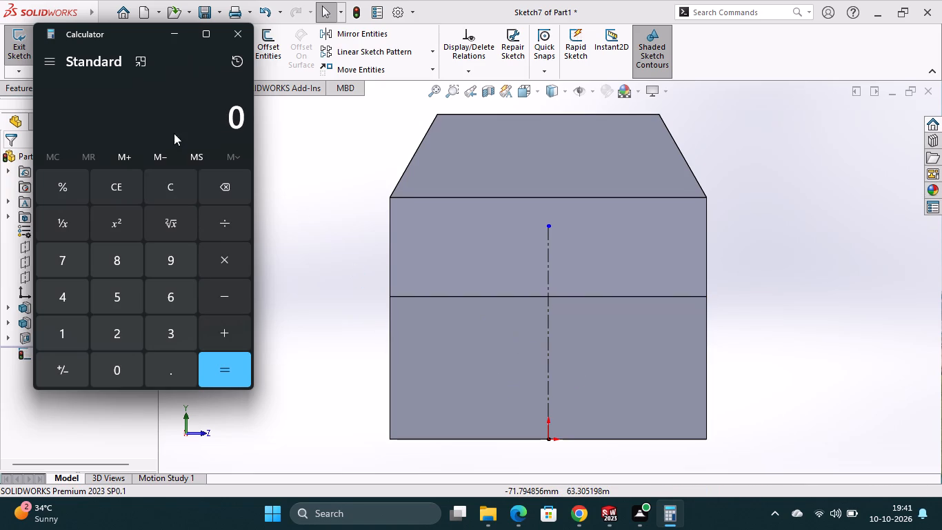
{"action": "left_click", "coordinate": [173, 35]}
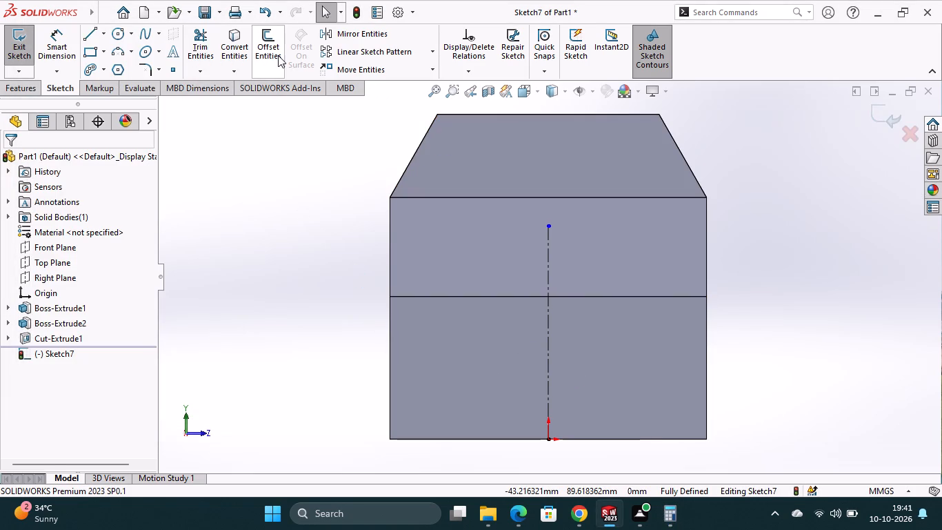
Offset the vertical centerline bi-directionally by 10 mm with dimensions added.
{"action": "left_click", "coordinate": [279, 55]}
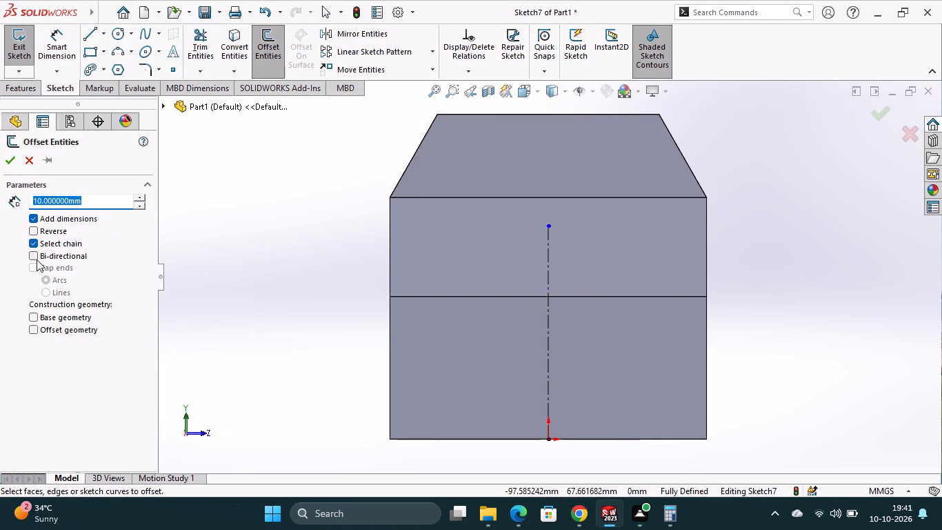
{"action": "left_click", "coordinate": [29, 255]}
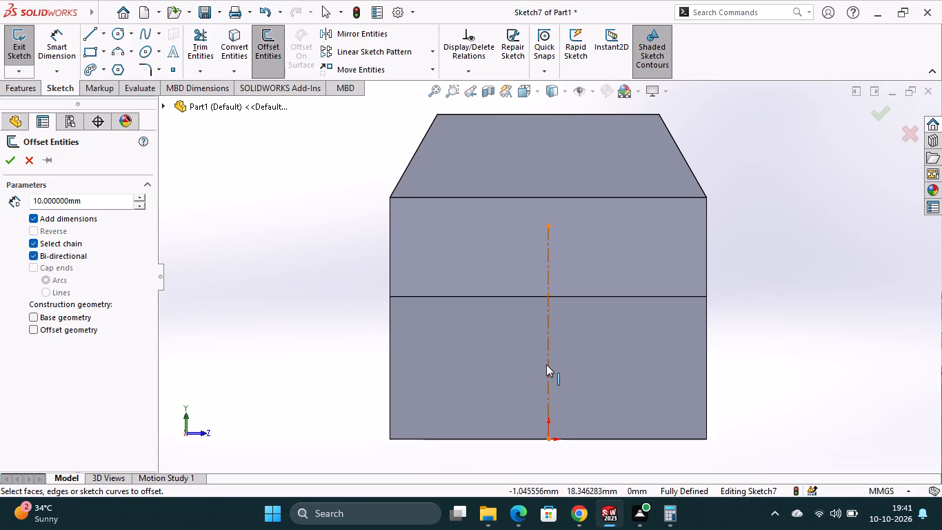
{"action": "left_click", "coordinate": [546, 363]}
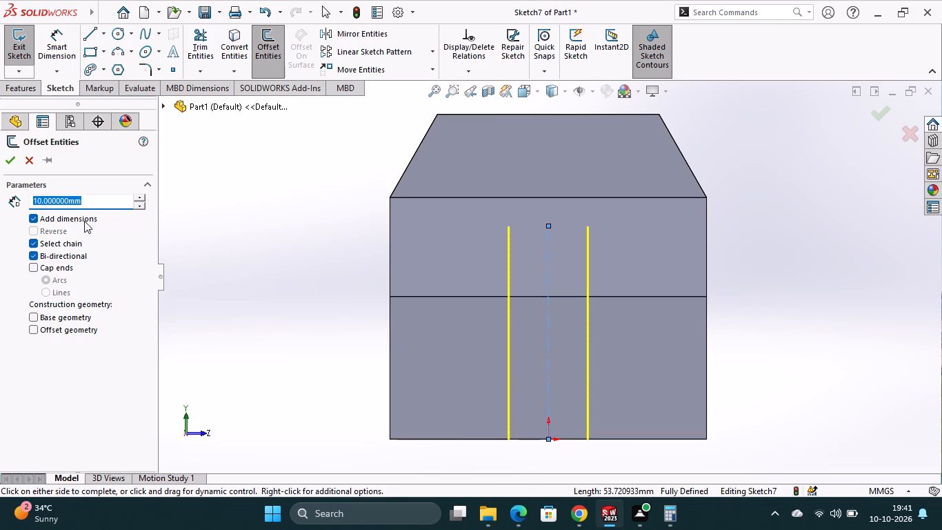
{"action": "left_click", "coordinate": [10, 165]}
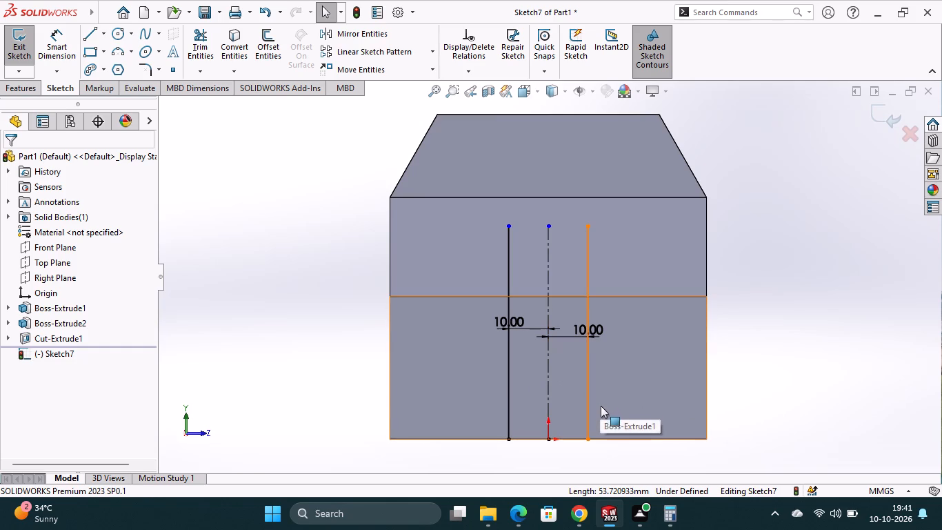
Check the distance from the +Z offset line to the face's adjacent vertical edge using a trial dimension.
{"action": "left_click", "coordinate": [48, 47]}
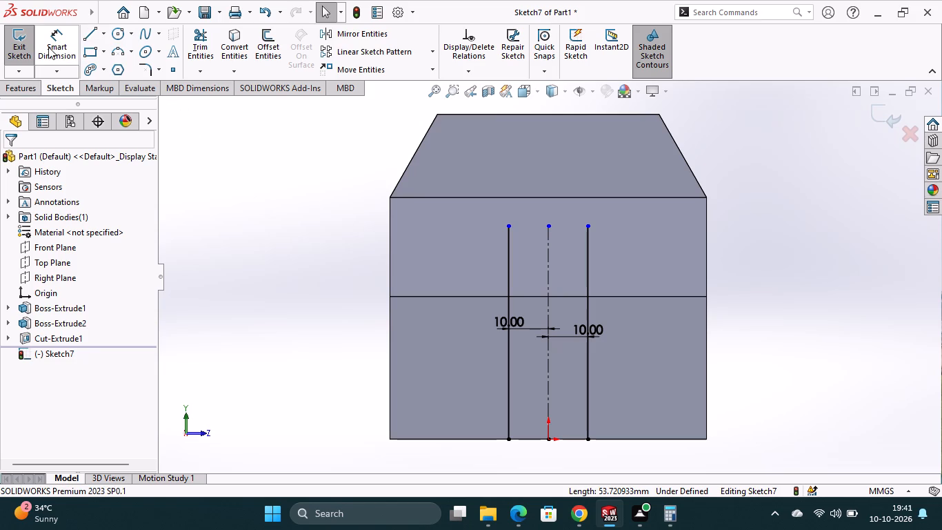
{"action": "left_click", "coordinate": [591, 401]}
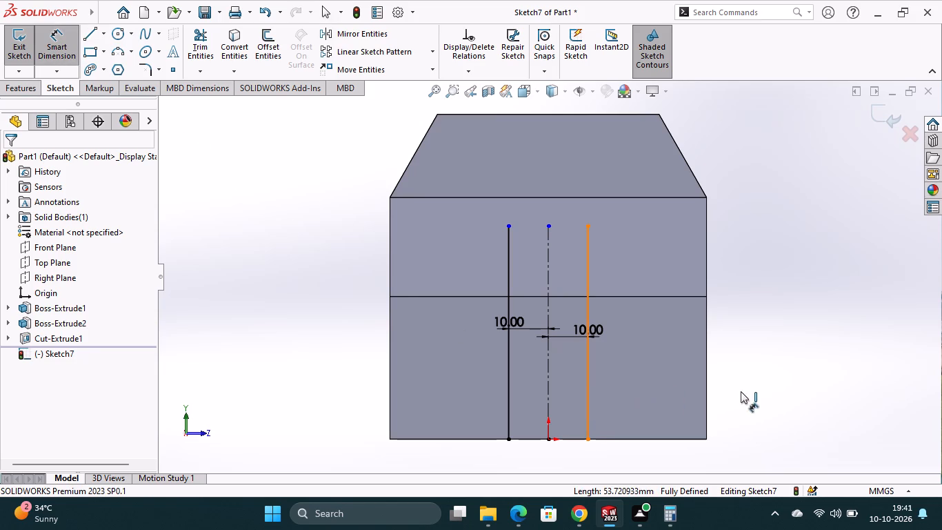
{"action": "left_click", "coordinate": [708, 400]}
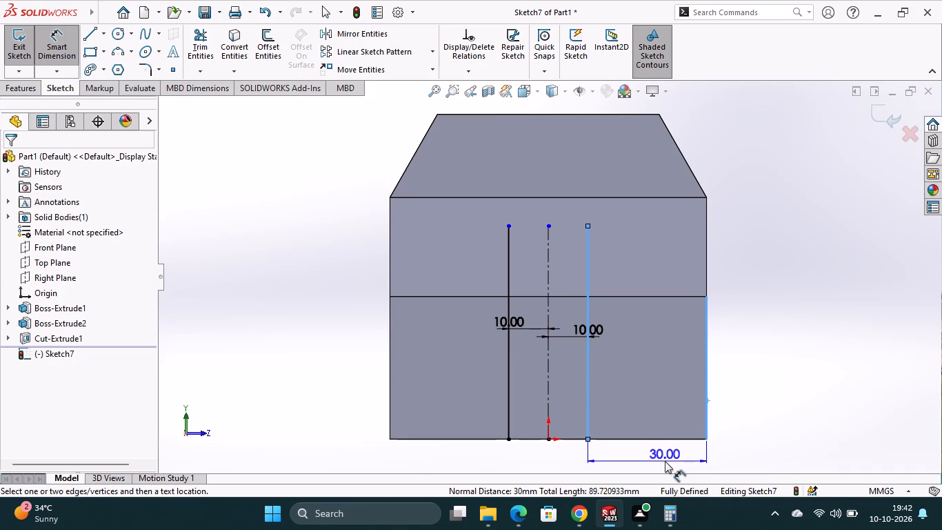
{"action": "key", "text": "Escape"}
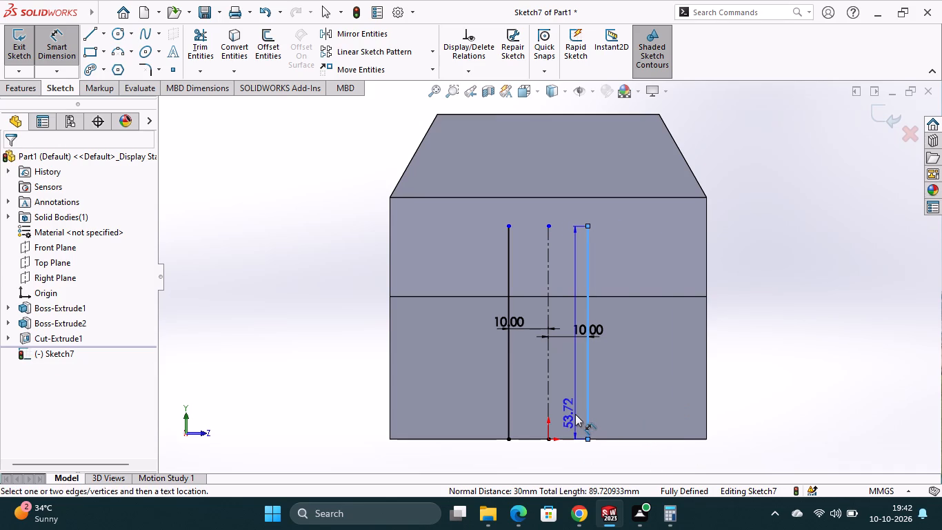
{"action": "key", "text": "Escape"}
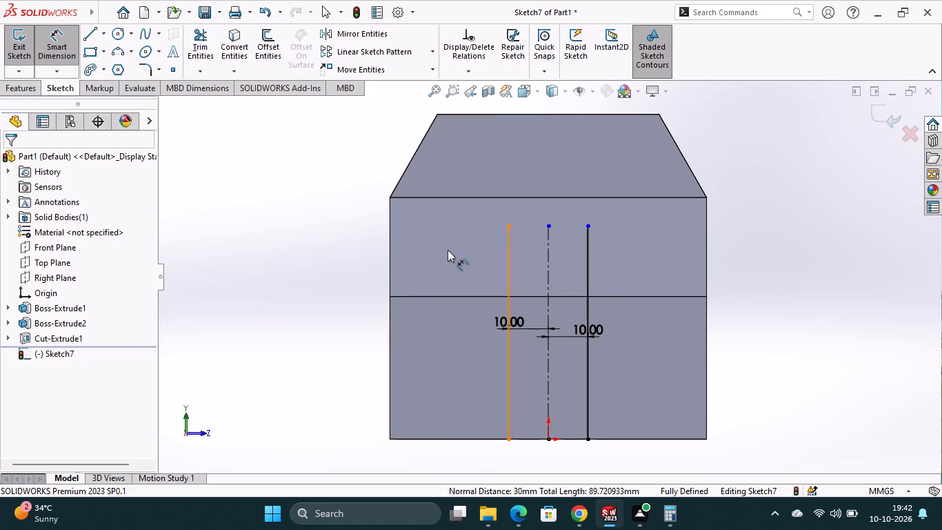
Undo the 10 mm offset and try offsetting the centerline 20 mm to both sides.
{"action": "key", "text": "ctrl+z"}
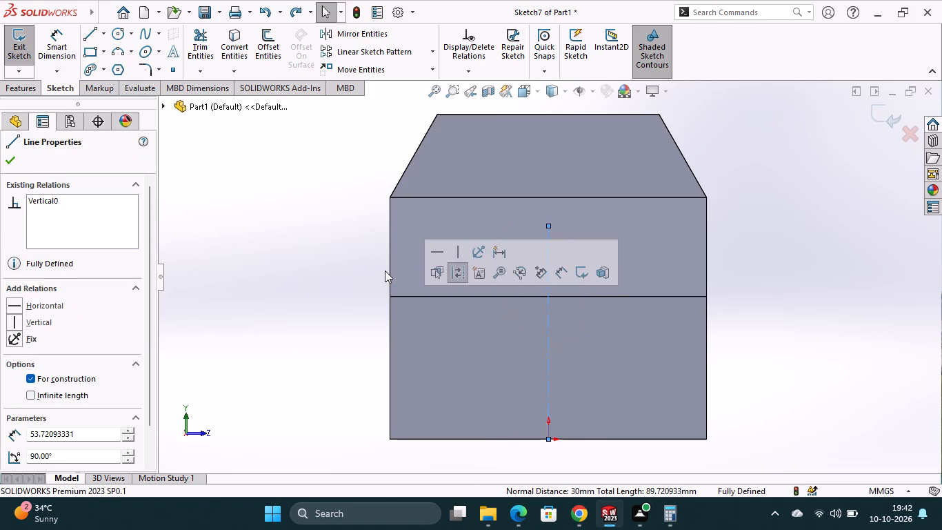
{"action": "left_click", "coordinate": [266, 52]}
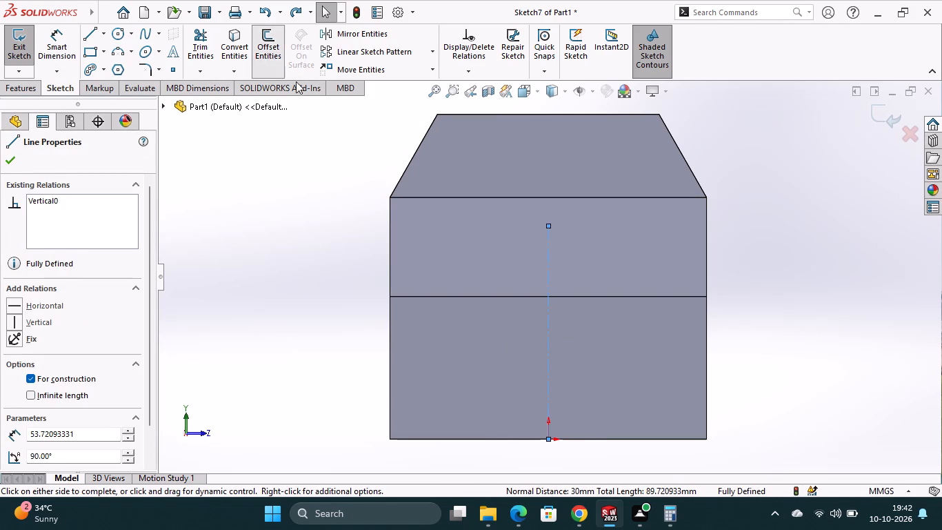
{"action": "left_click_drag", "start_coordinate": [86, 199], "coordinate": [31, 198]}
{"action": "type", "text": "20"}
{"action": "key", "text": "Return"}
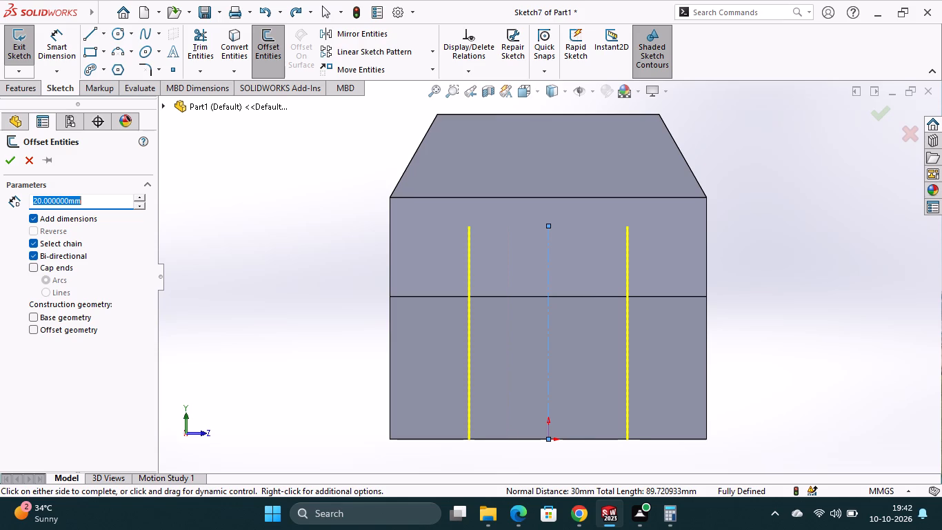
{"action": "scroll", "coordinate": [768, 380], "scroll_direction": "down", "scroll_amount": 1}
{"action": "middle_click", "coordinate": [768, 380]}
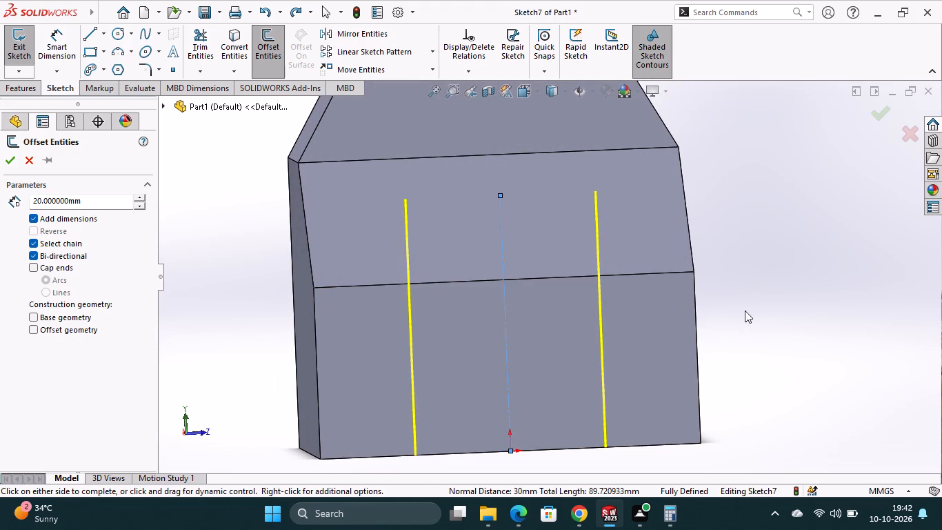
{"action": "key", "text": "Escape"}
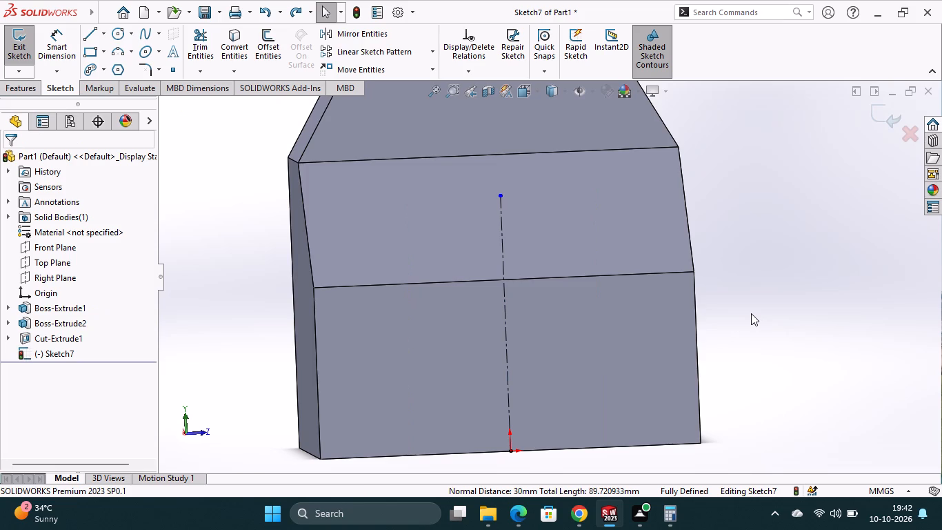
Undo the existing centerline and draw a shorter vertical one about 44 mm up from the origin.
{"action": "key", "text": "ctrl+z"}
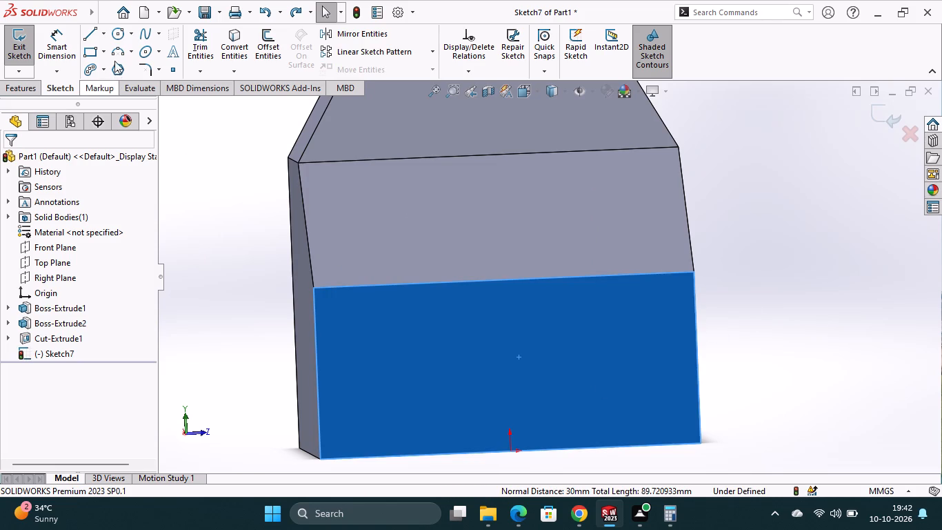
{"action": "left_click", "coordinate": [105, 33]}
{"action": "left_click", "coordinate": [104, 36]}
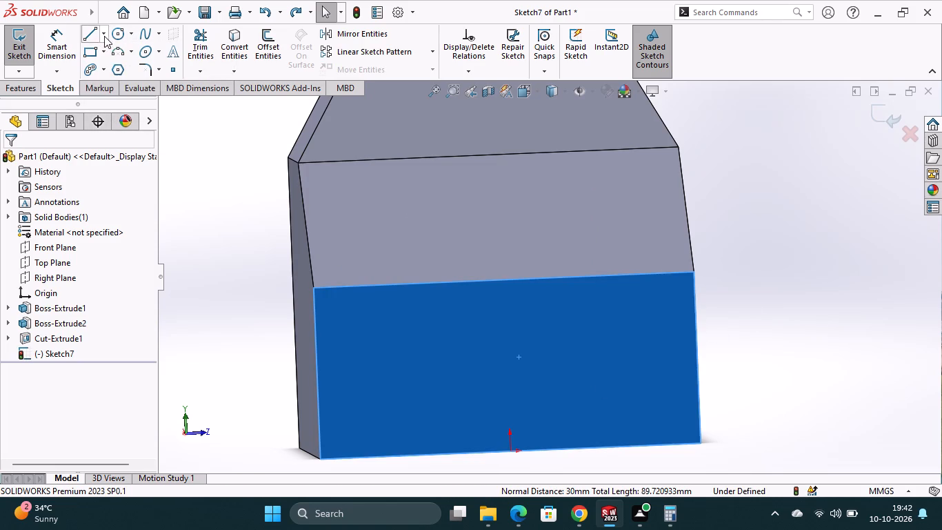
{"action": "left_click", "coordinate": [102, 35]}
{"action": "left_click", "coordinate": [109, 65]}
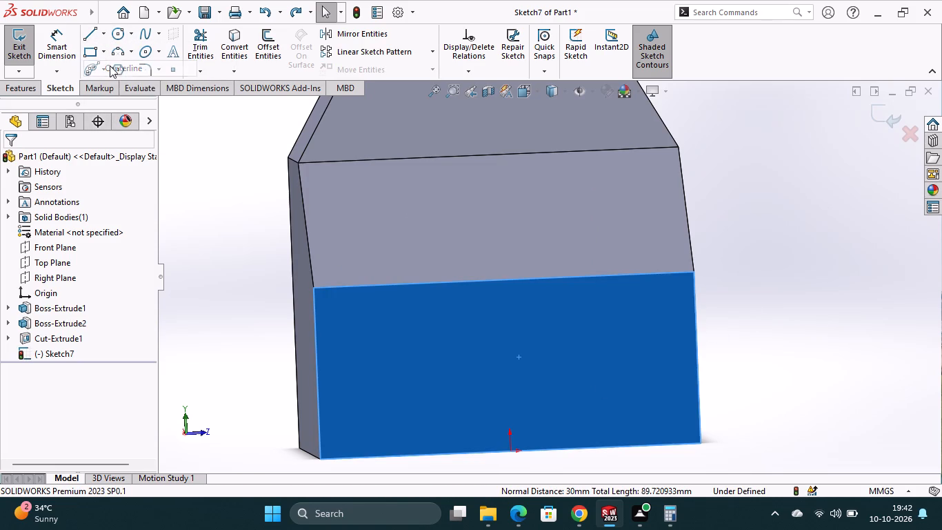
{"action": "left_click", "coordinate": [511, 452]}
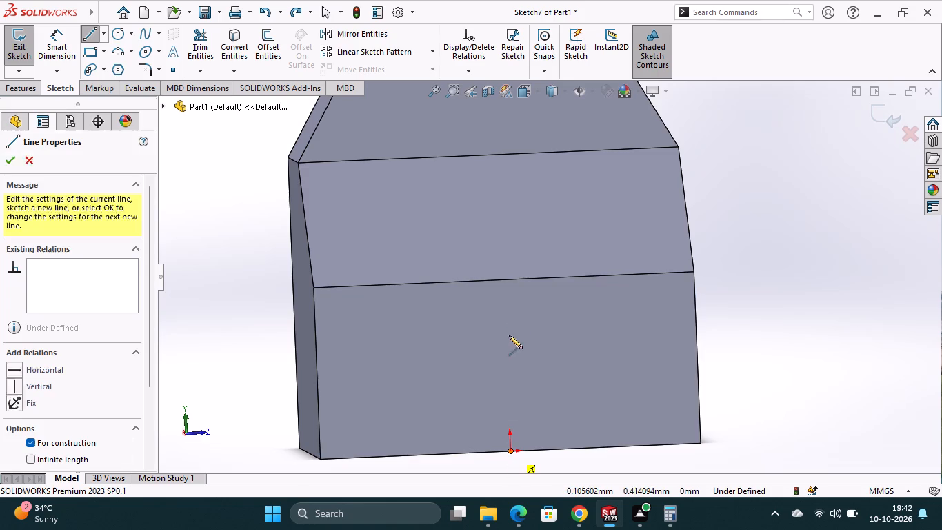
{"action": "left_click", "coordinate": [501, 240]}
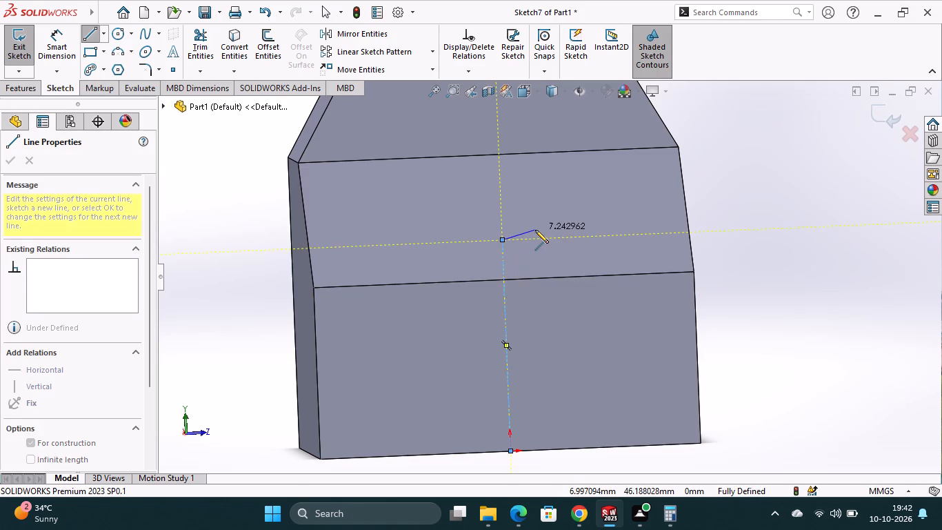
{"action": "key", "text": "Escape"}
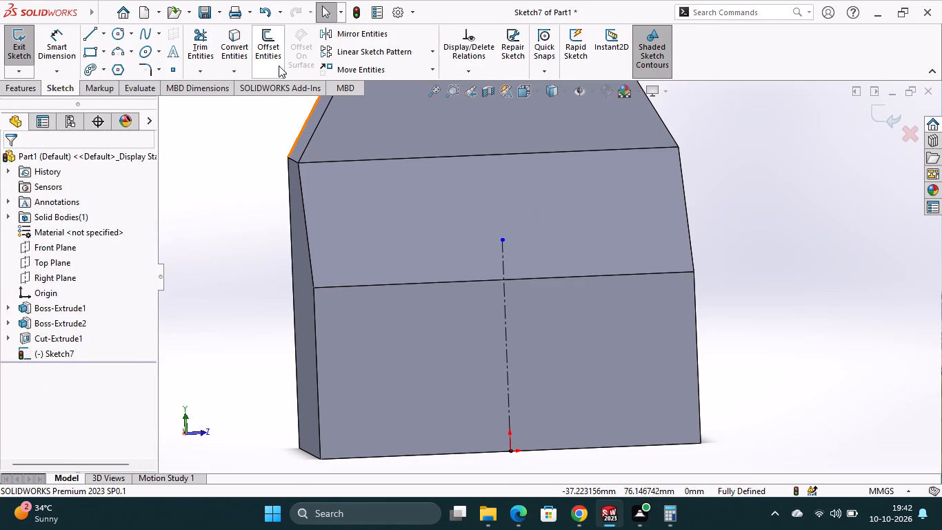
Offset the new centerline bi-directionally by 25 mm with dimensions added.
{"action": "left_click", "coordinate": [277, 63]}
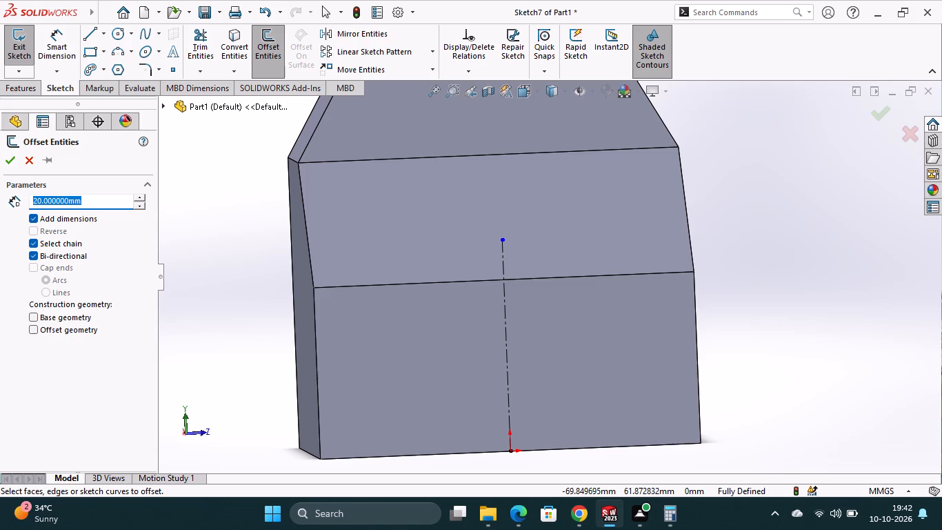
{"action": "type", "text": "25"}
{"action": "key", "text": "Return"}
{"action": "left_click", "coordinate": [509, 375]}
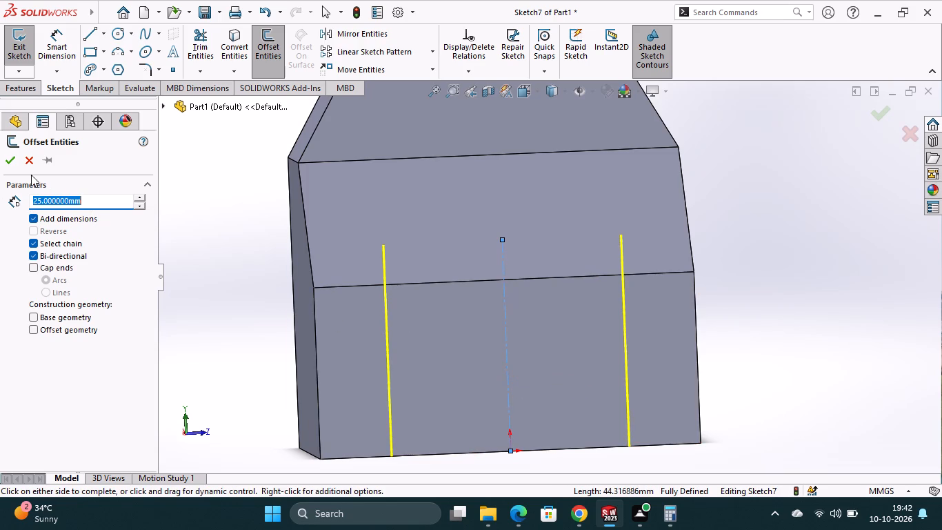
{"action": "left_click", "coordinate": [10, 160]}
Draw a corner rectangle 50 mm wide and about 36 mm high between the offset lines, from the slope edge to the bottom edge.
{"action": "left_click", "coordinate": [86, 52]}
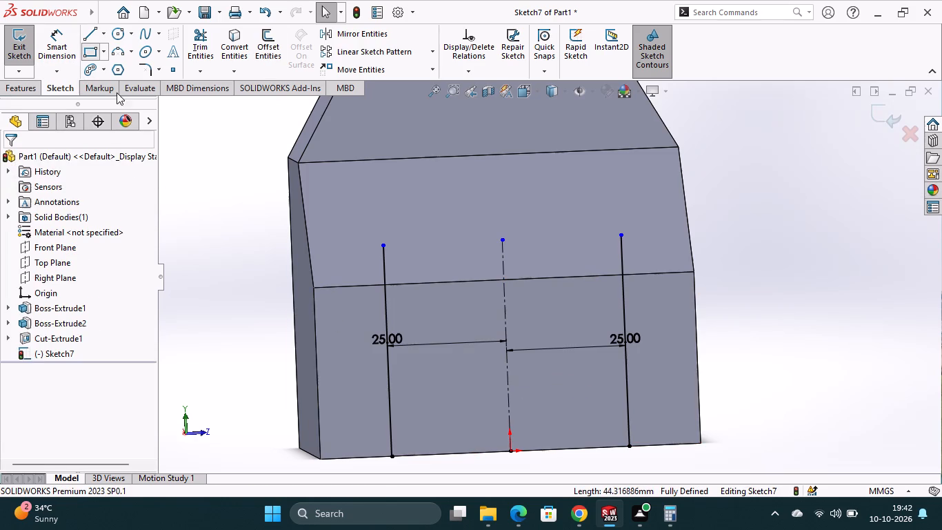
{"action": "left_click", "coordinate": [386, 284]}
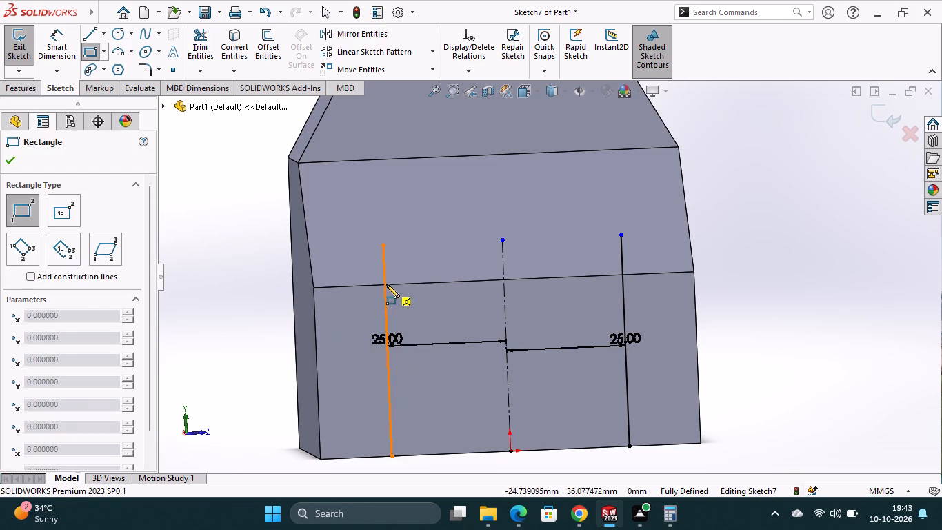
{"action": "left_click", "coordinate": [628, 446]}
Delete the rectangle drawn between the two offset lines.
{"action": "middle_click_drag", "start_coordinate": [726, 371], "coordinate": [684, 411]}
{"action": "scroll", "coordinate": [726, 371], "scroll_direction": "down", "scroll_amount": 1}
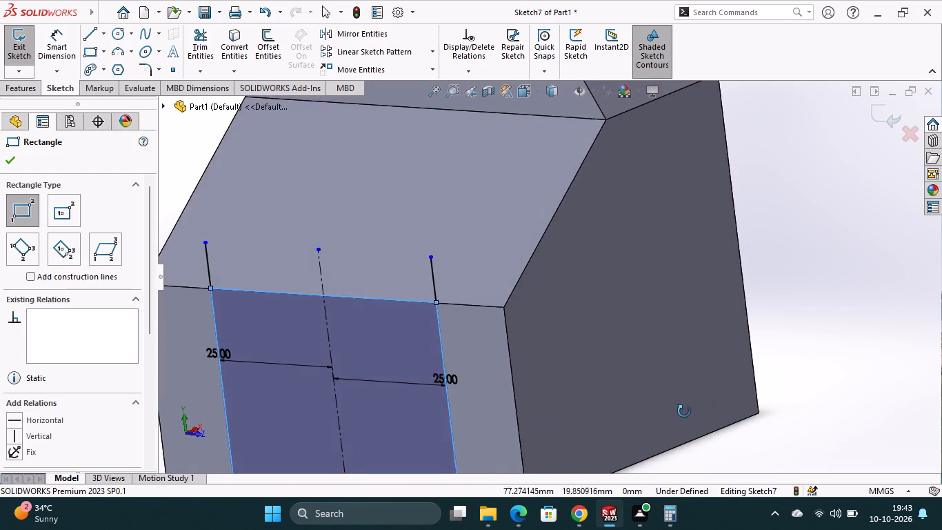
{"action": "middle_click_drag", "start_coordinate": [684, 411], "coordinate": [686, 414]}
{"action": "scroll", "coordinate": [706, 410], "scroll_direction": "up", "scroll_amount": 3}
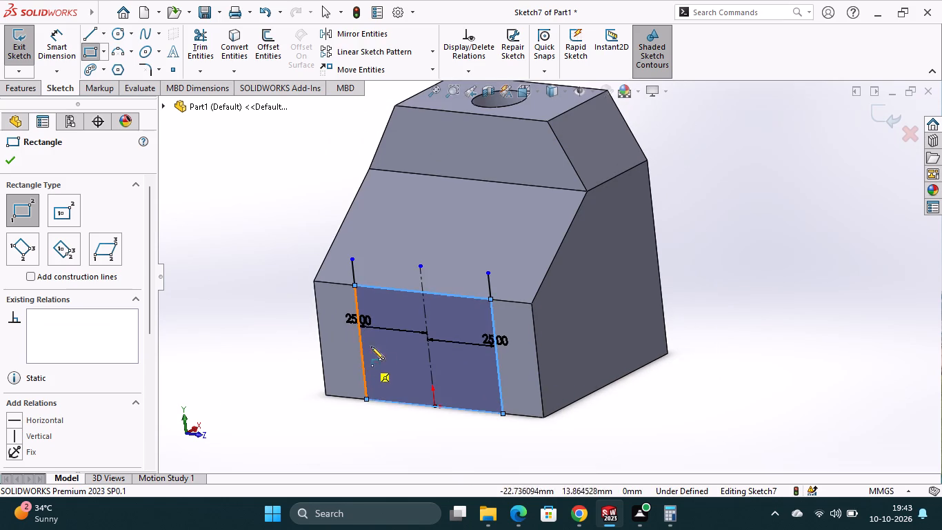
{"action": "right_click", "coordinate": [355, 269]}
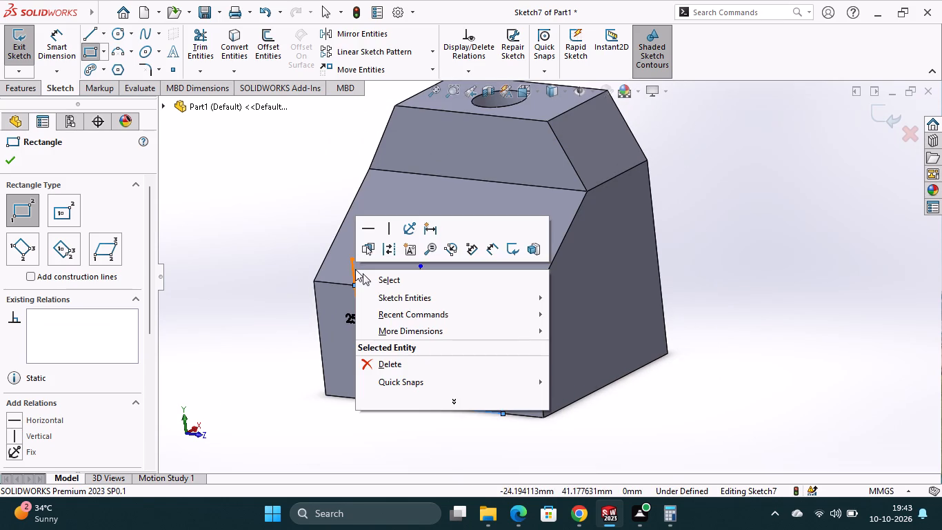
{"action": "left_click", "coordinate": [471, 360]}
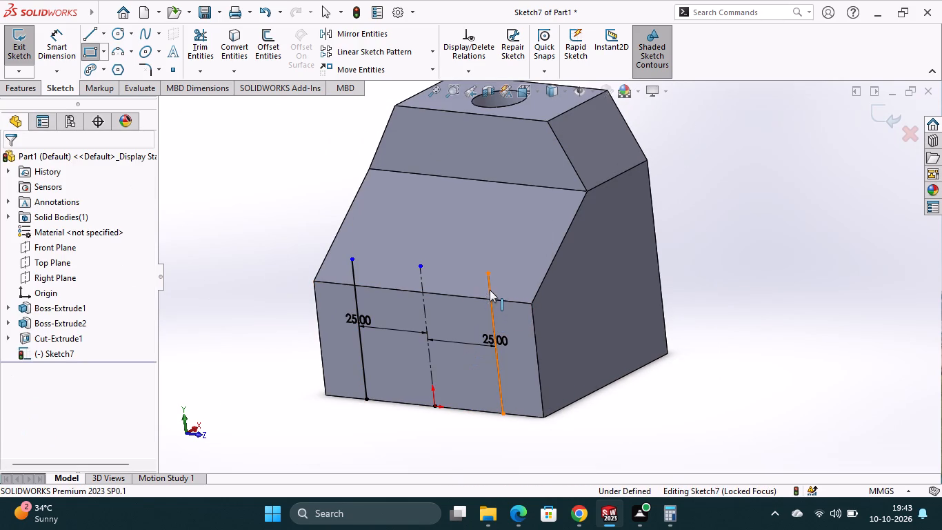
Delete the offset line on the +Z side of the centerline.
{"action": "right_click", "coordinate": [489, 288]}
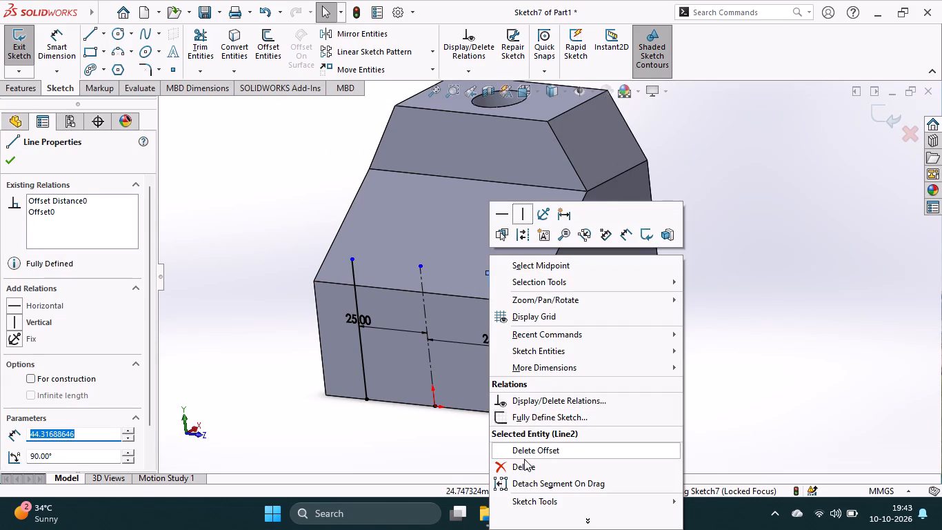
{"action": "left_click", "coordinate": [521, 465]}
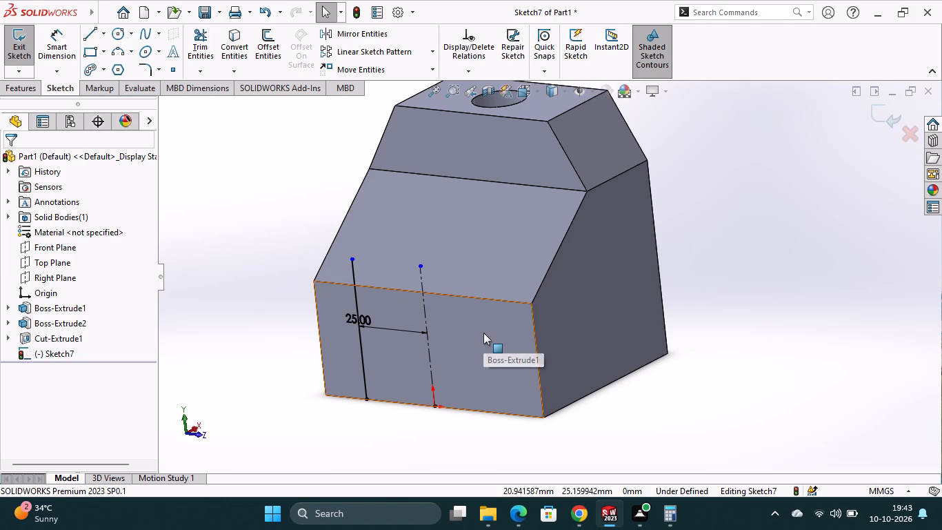
Undo the last two deletions to restore the offset line and the rectangle.
{"action": "key", "text": "ctrl+z"}
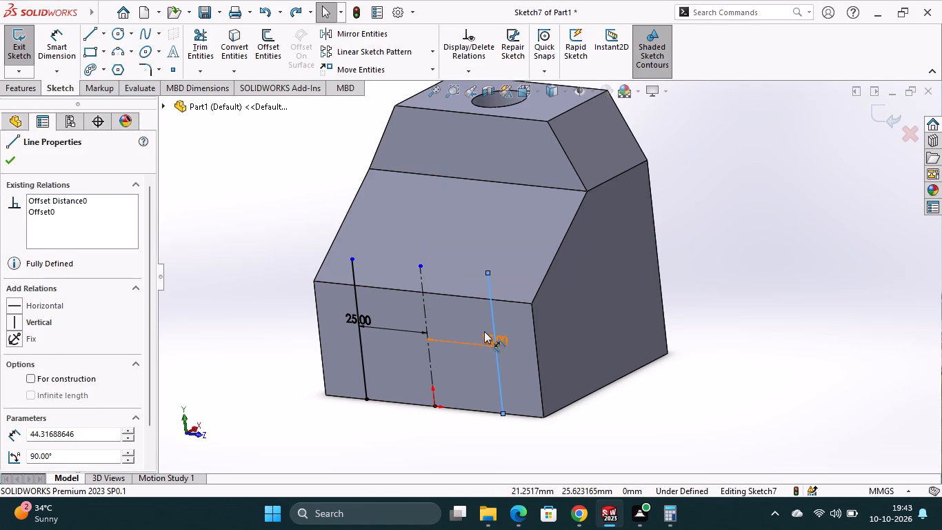
{"action": "key", "text": "ctrl+z"}
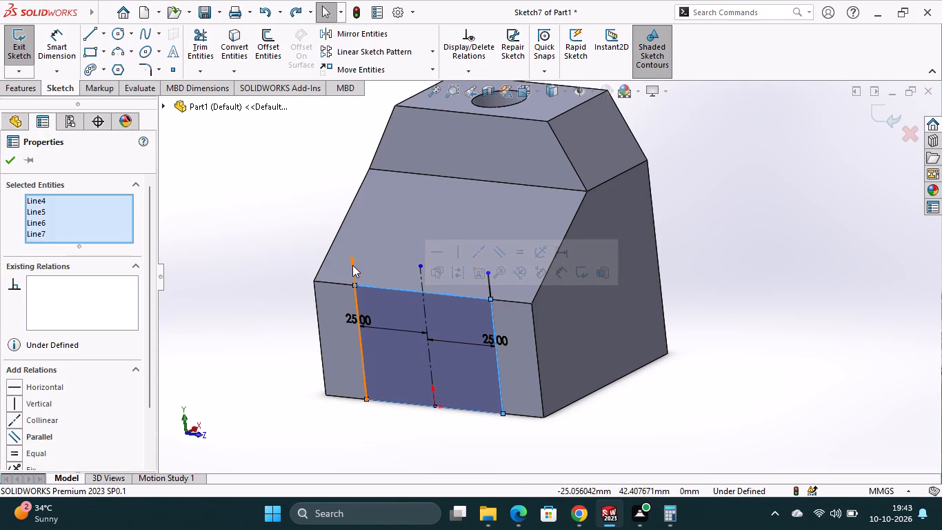
Dimension the length of the offset line on the -Z side of the centerline at 32 mm.
{"action": "left_click", "coordinate": [57, 48]}
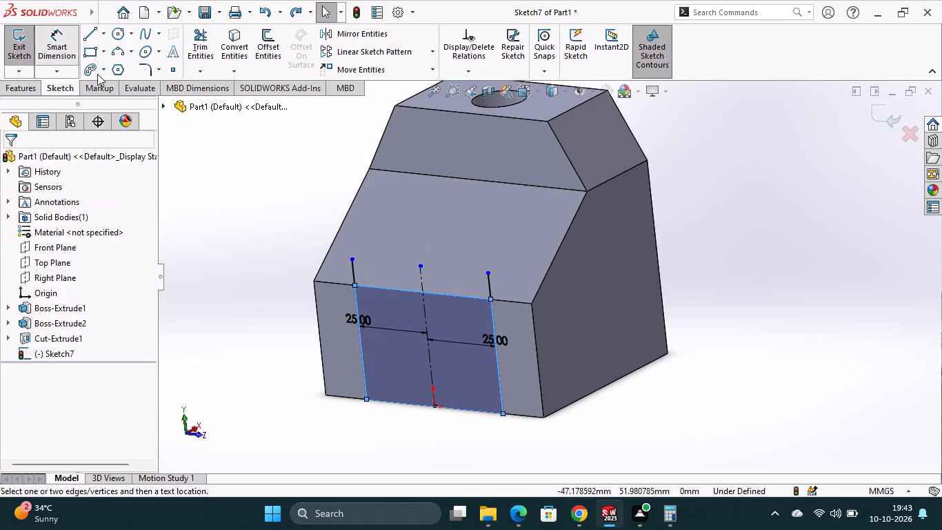
{"action": "middle_click_drag", "start_coordinate": [385, 437], "coordinate": [424, 413]}
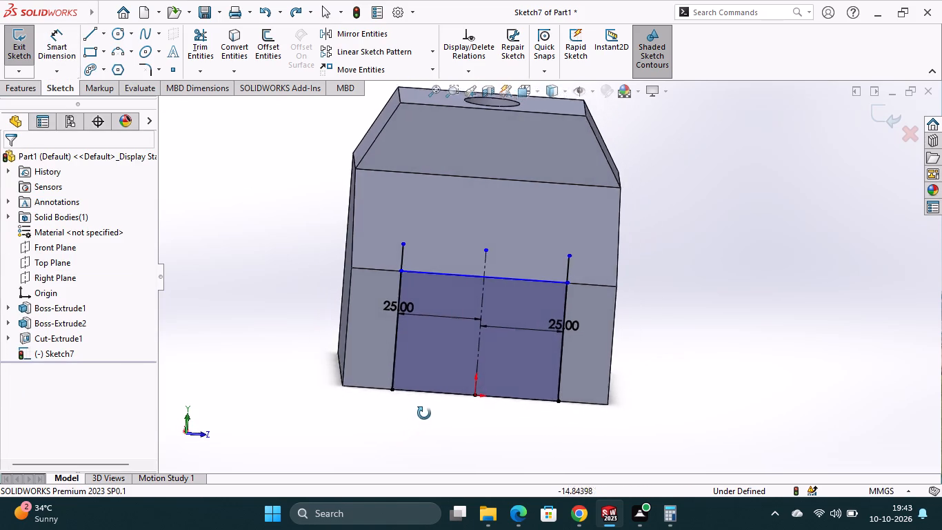
{"action": "middle_click_drag", "start_coordinate": [424, 413], "coordinate": [423, 393]}
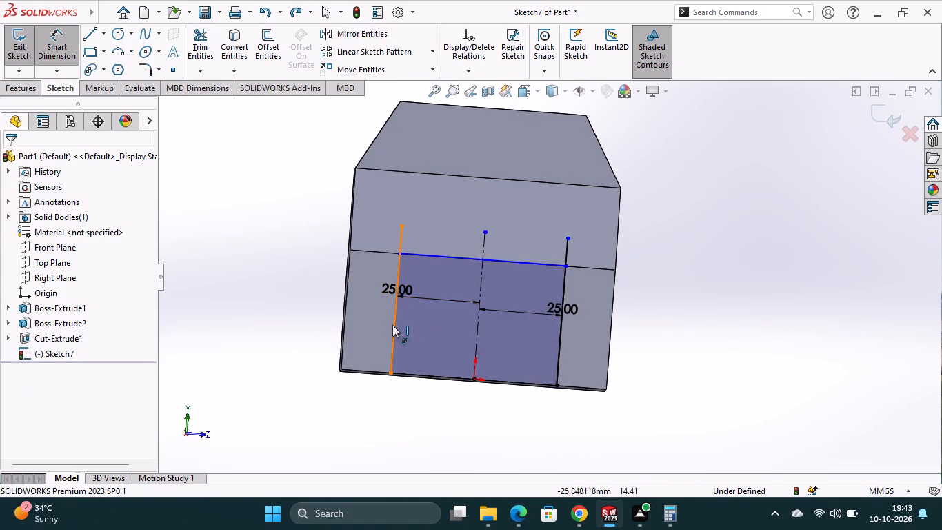
{"action": "left_click", "coordinate": [393, 324]}
{"action": "left_click", "coordinate": [321, 323]}
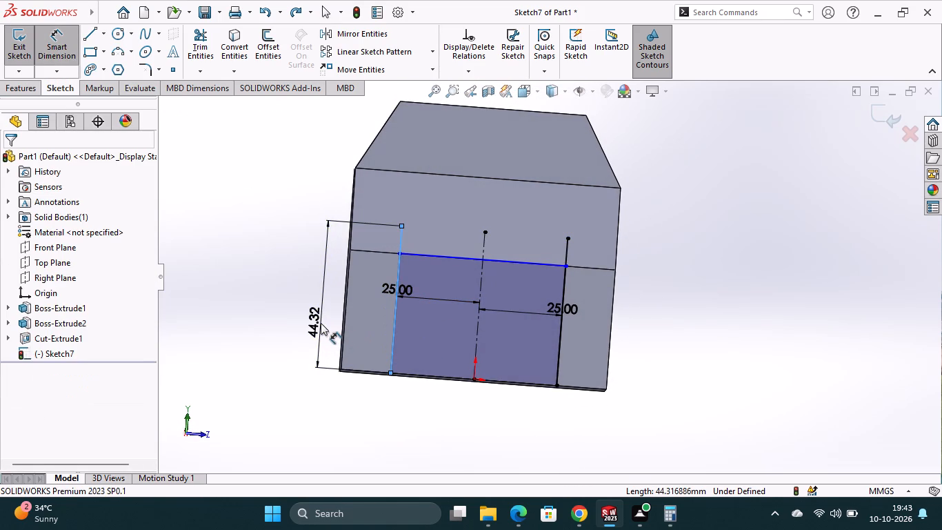
{"action": "type", "text": "32"}
{"action": "key", "text": "Return"}
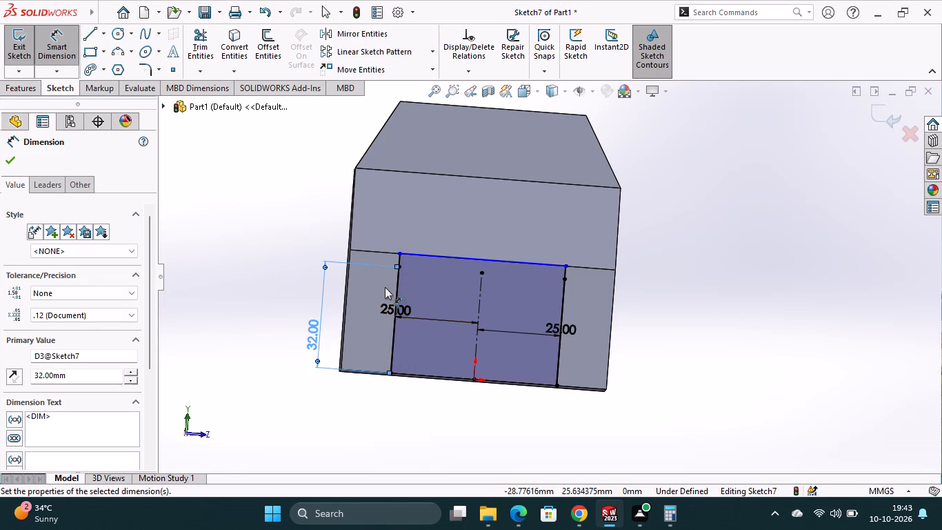
Set the offset line's length dimension to 36 mm.
{"action": "double_click", "coordinate": [312, 333]}
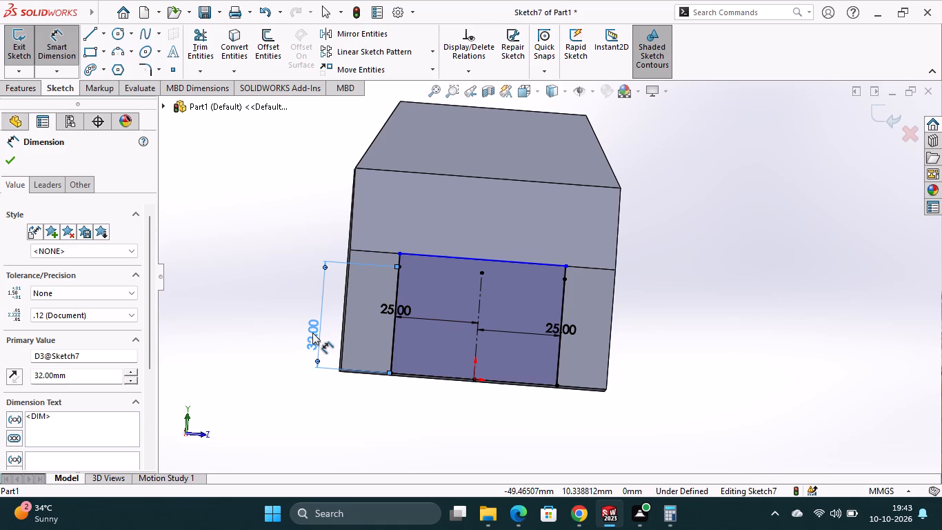
{"action": "type", "text": "36"}
{"action": "key", "text": "Return"}
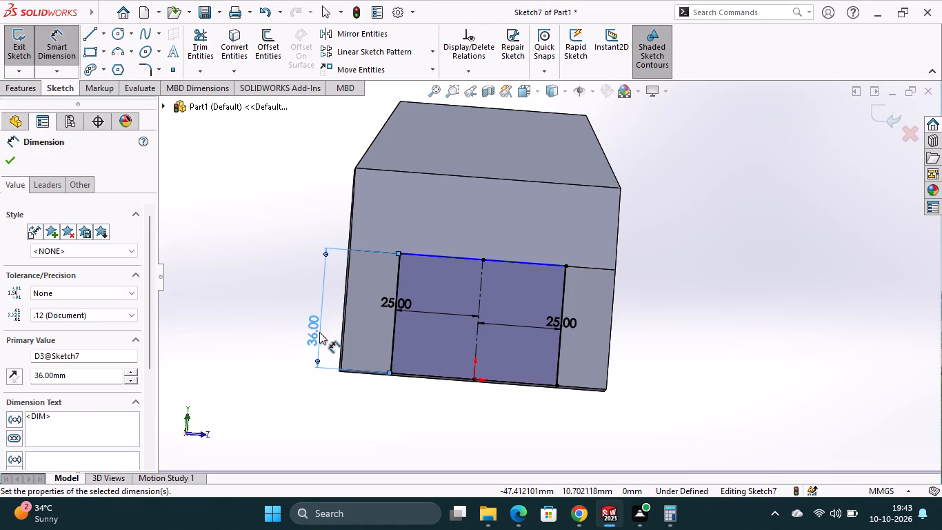
{"action": "key", "text": "Escape"}
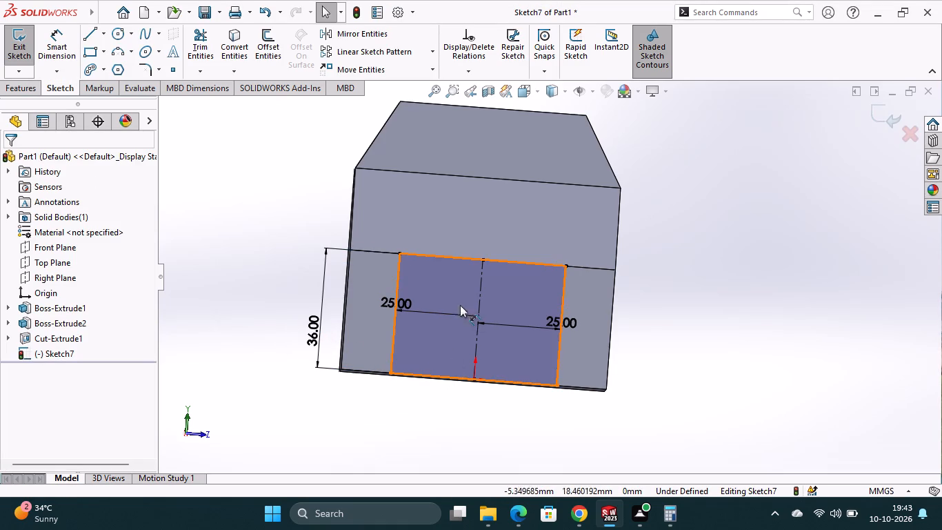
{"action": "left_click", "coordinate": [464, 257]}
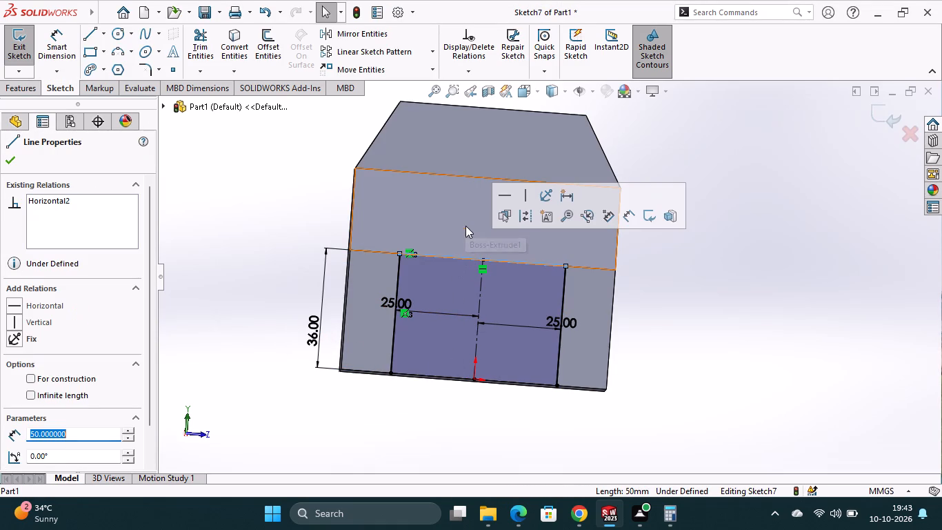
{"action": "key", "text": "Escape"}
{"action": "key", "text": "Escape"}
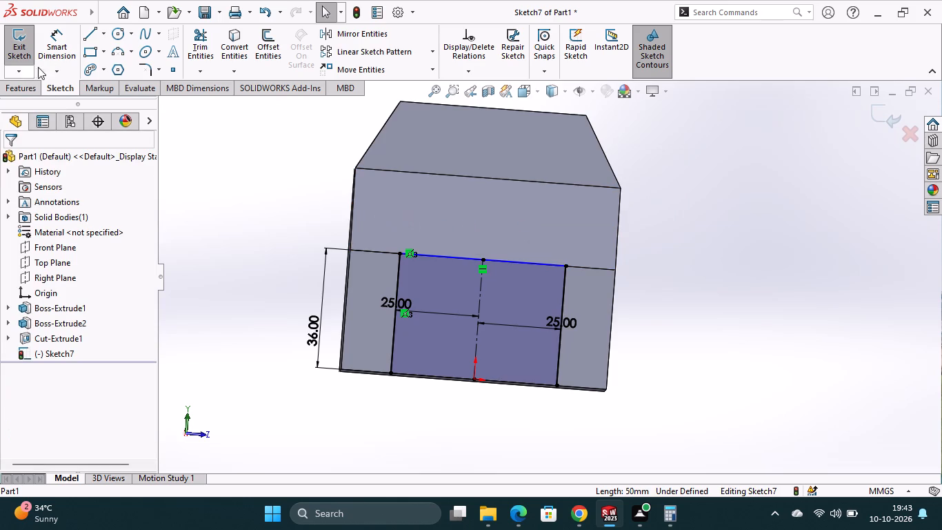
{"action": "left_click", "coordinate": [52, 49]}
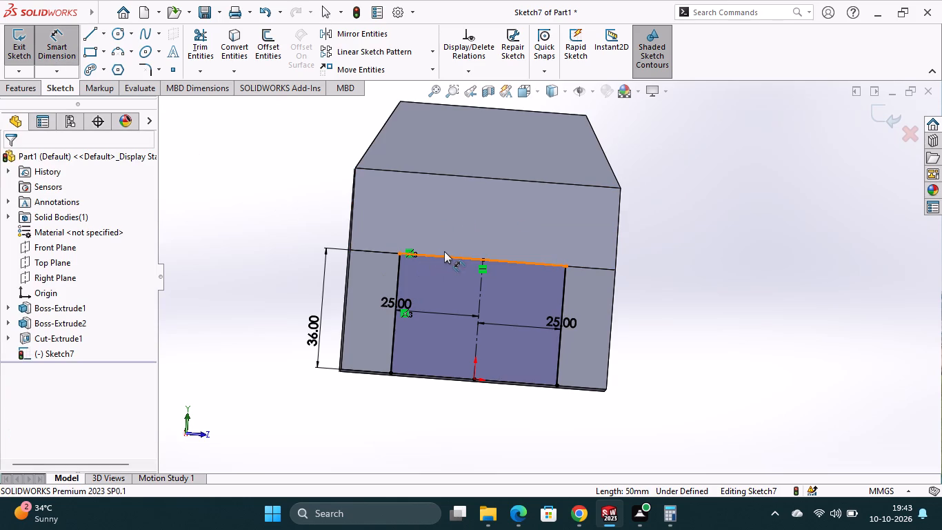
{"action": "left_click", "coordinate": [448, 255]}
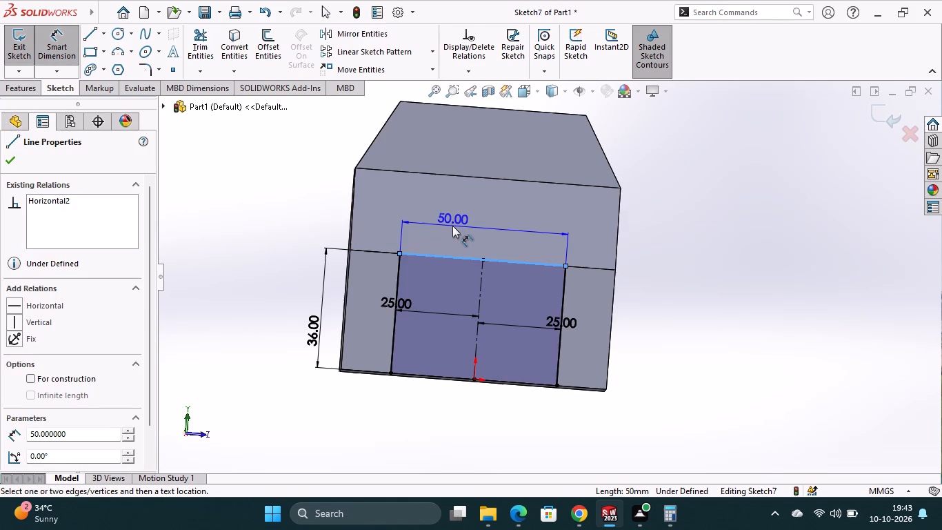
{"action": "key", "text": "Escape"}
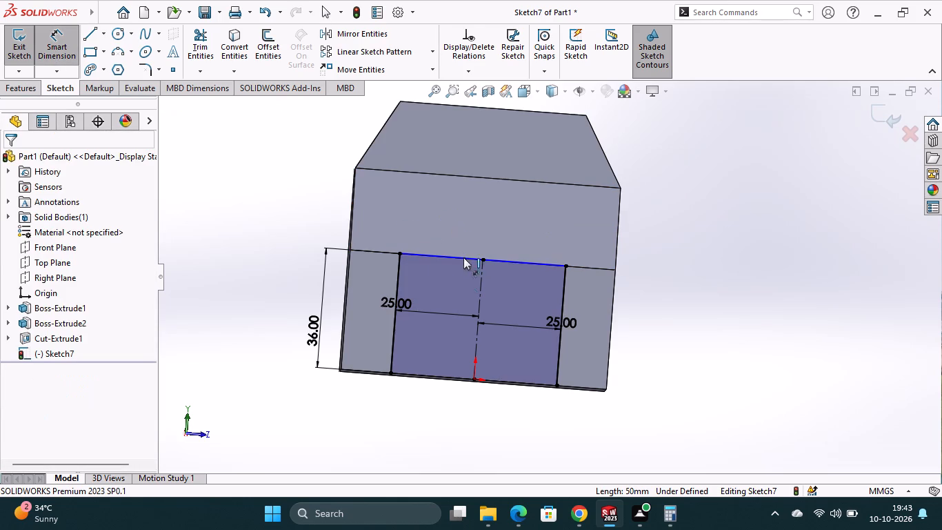
Add a driven width dimension to the rectangle's upper horizontal line.
{"action": "scroll", "coordinate": [403, 286], "scroll_direction": "down", "scroll_amount": 5}
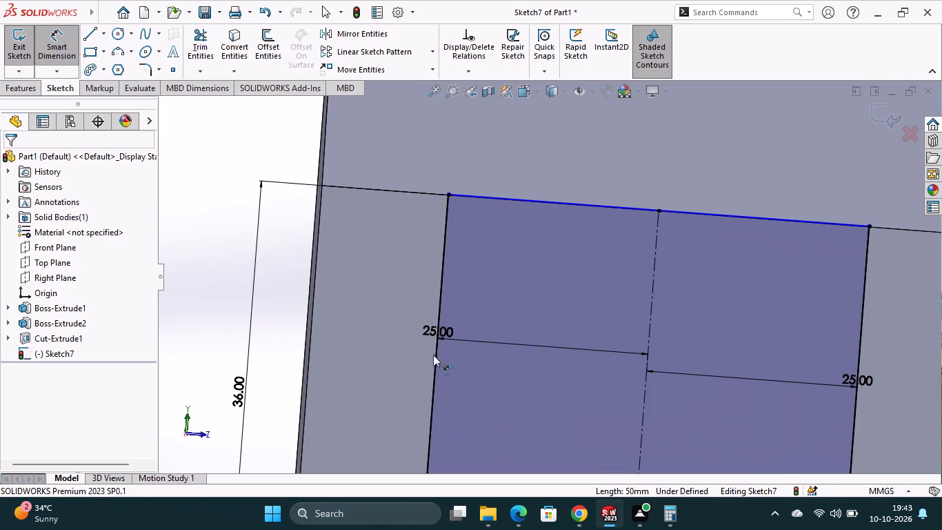
{"action": "scroll", "coordinate": [515, 353], "scroll_direction": "up", "scroll_amount": 4}
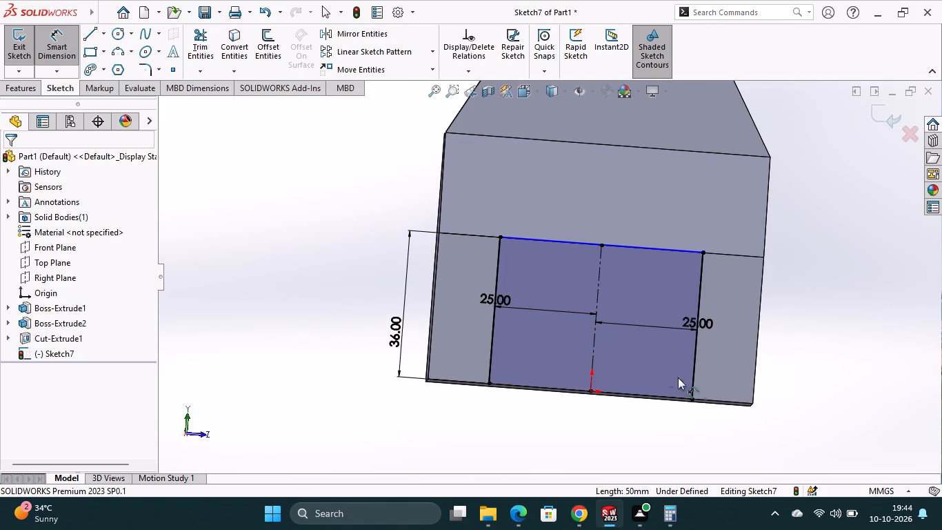
{"action": "scroll", "coordinate": [734, 381], "scroll_direction": "up", "scroll_amount": 1}
{"action": "middle_click_drag", "start_coordinate": [863, 309], "coordinate": [863, 310]}
{"action": "scroll", "coordinate": [863, 309], "scroll_direction": "down", "scroll_amount": 1}
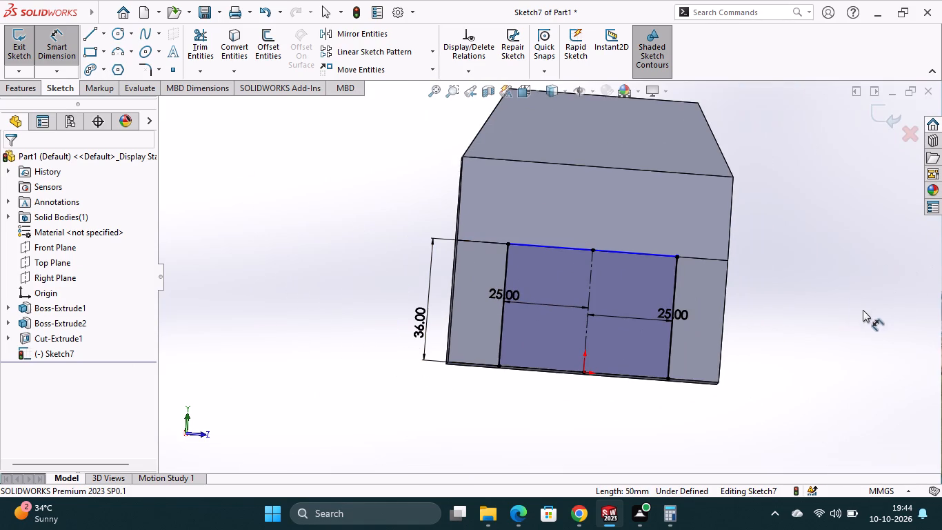
{"action": "middle_click_drag", "start_coordinate": [863, 310], "coordinate": [814, 339]}
{"action": "scroll", "coordinate": [801, 349], "scroll_direction": "down", "scroll_amount": 1}
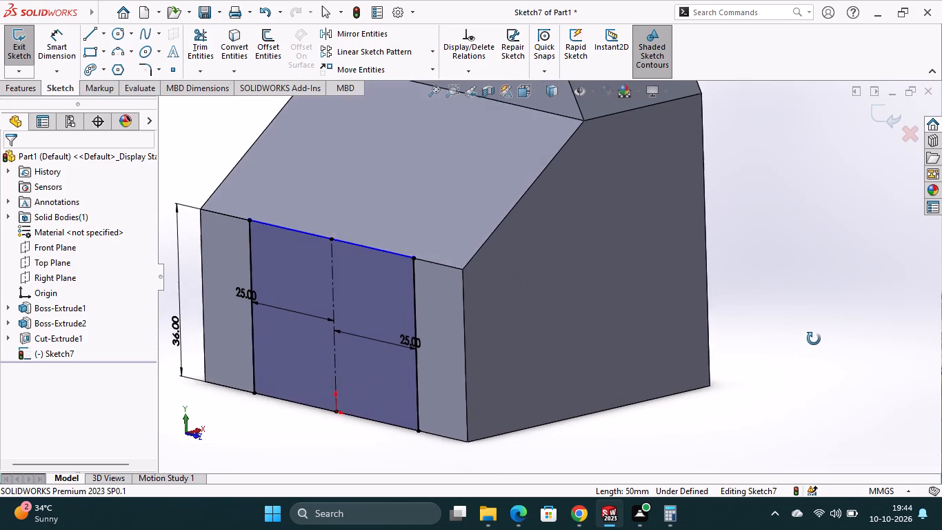
{"action": "middle_click_drag", "start_coordinate": [814, 339], "coordinate": [823, 331]}
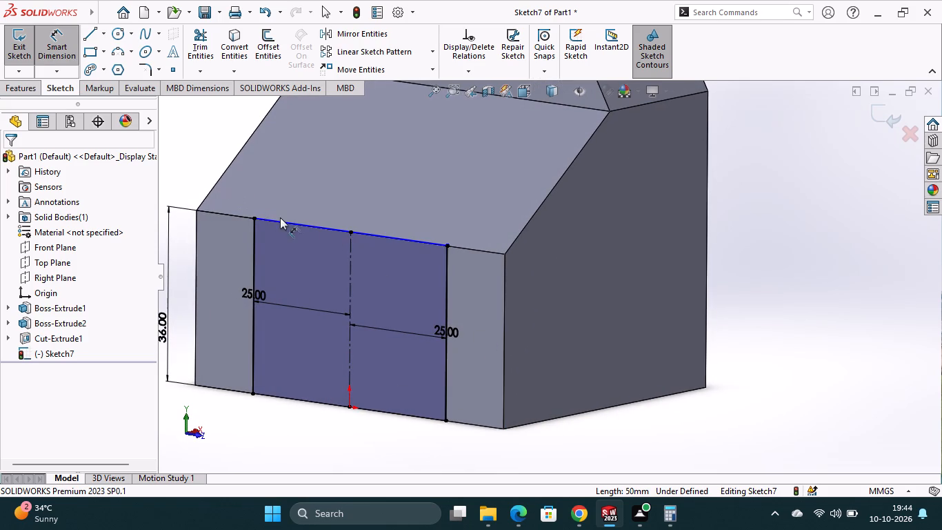
{"action": "left_click", "coordinate": [283, 220]}
{"action": "left_click", "coordinate": [299, 189]}
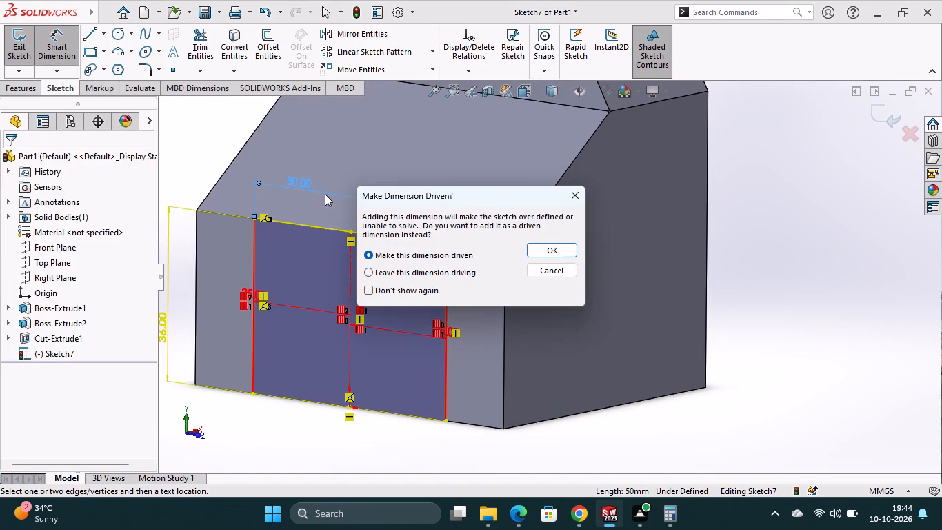
{"action": "left_click", "coordinate": [552, 252]}
{"action": "right_click", "coordinate": [405, 330]}
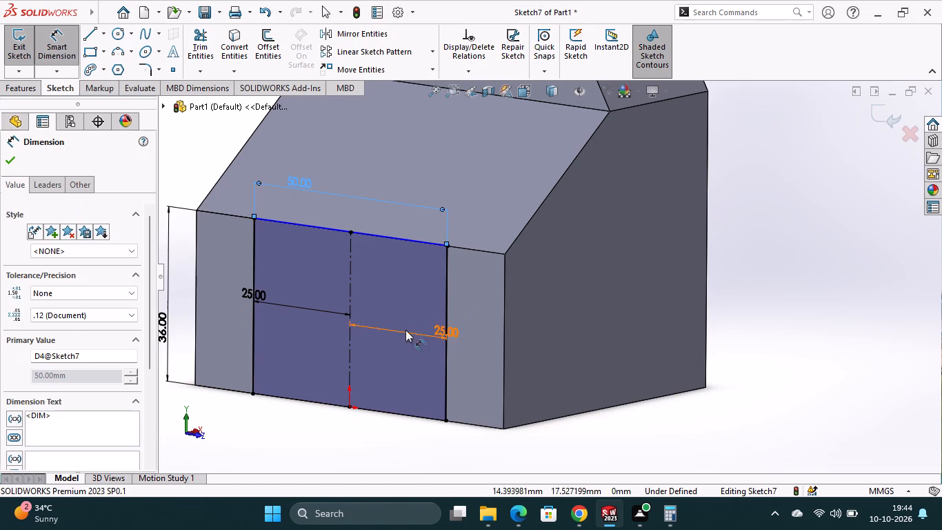
{"action": "key", "text": "Escape"}
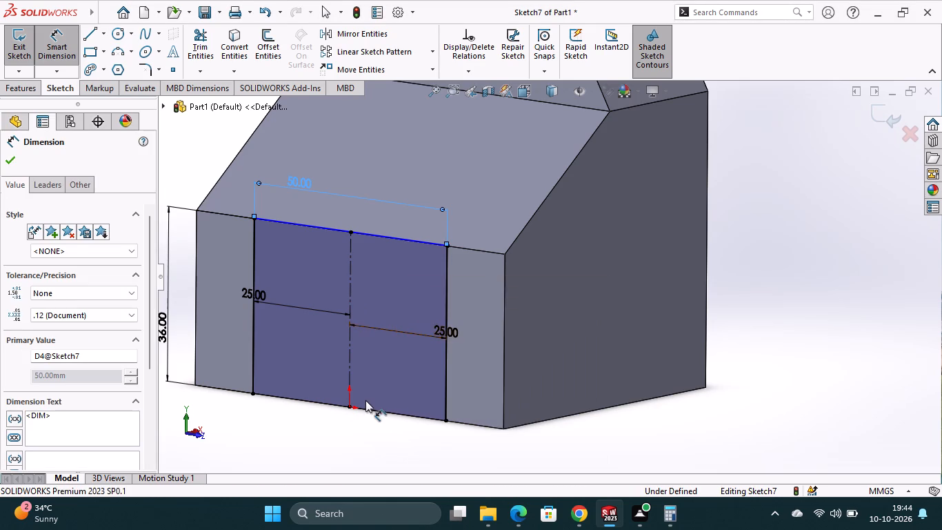
{"action": "key", "text": "Escape"}
Delete both 25 mm offset dimensions on either side of the centerline.
{"action": "right_click", "coordinate": [397, 333]}
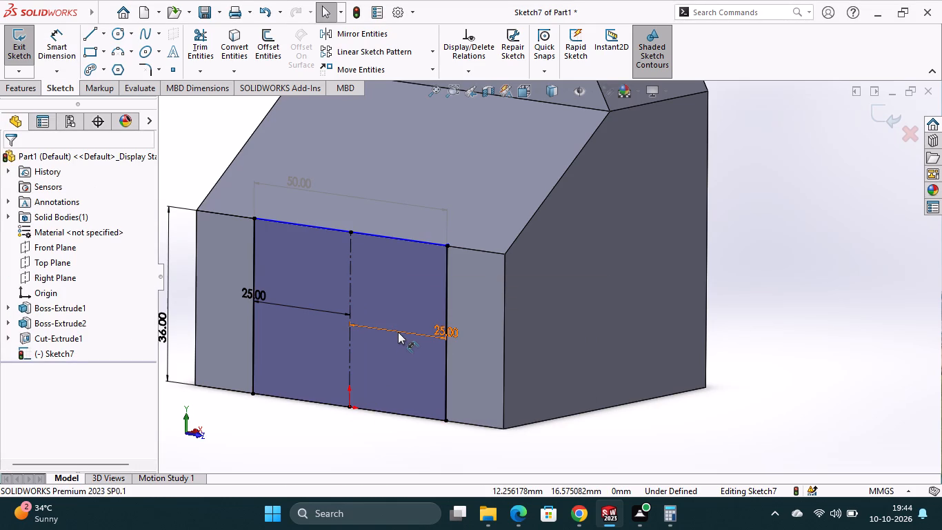
{"action": "left_click", "coordinate": [465, 307]}
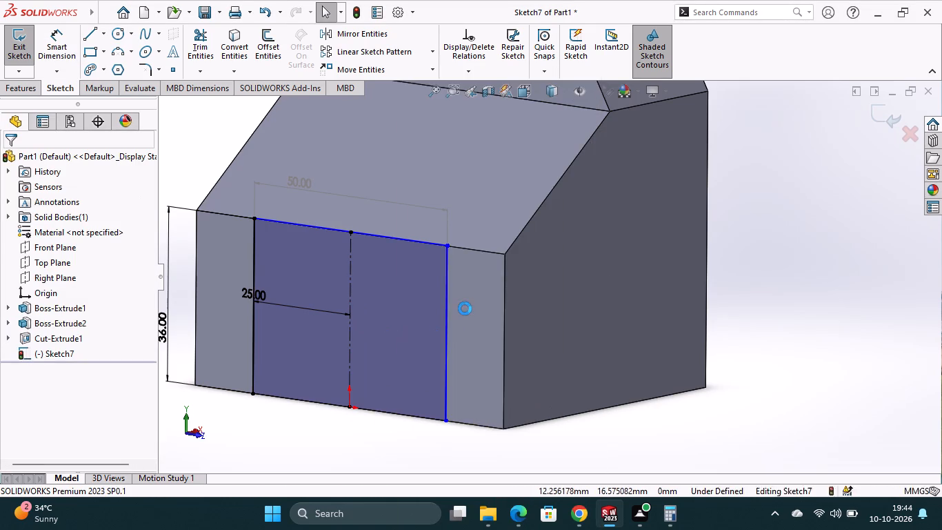
{"action": "right_click", "coordinate": [310, 306]}
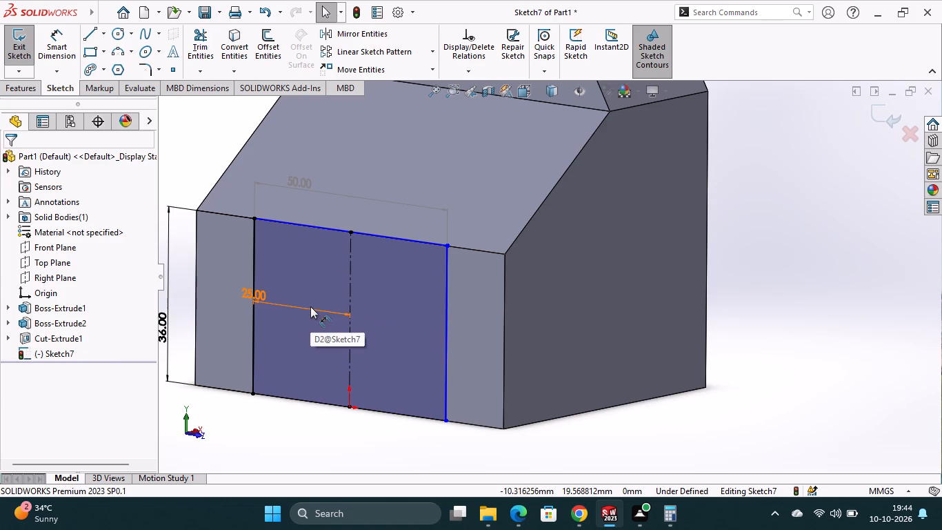
{"action": "left_click", "coordinate": [332, 302]}
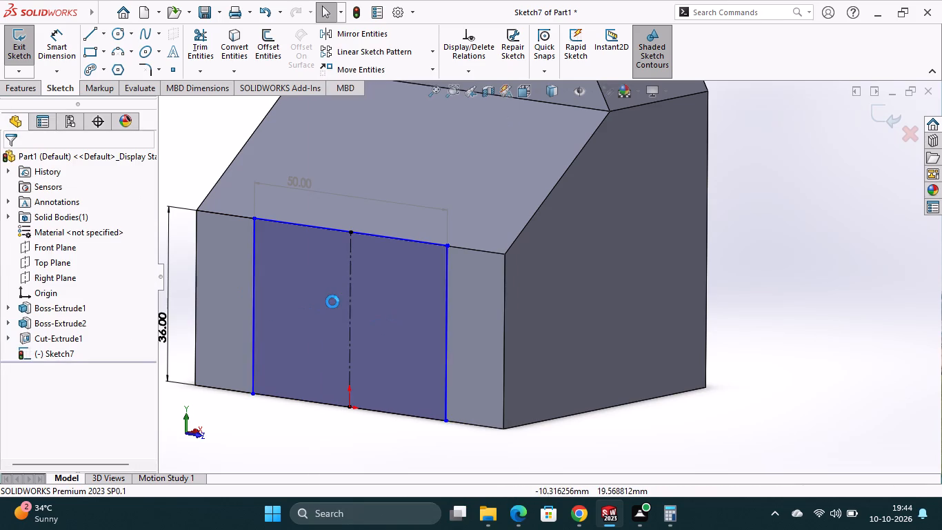
{"action": "key", "text": "Escape"}
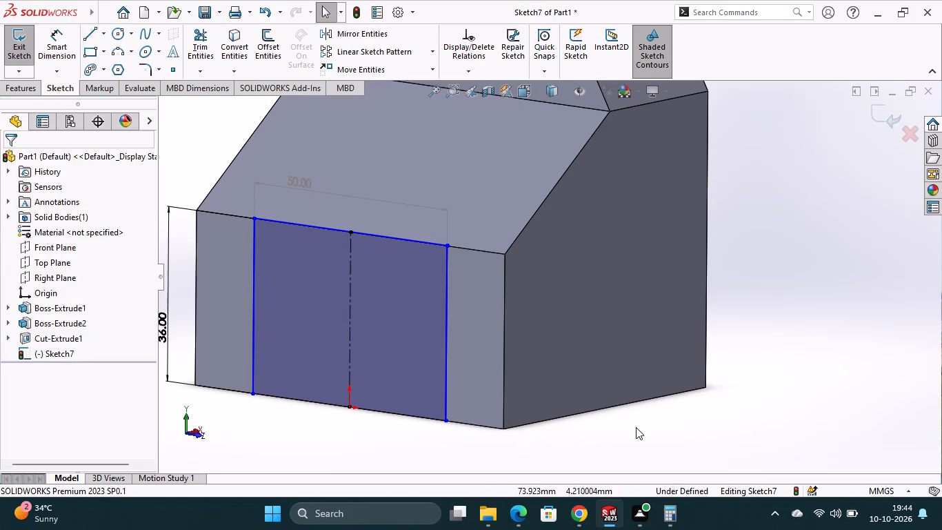
Dimension the horizontal distance from the origin to the rectangle's lower corner on the +Z side.
{"action": "left_click", "coordinate": [64, 48]}
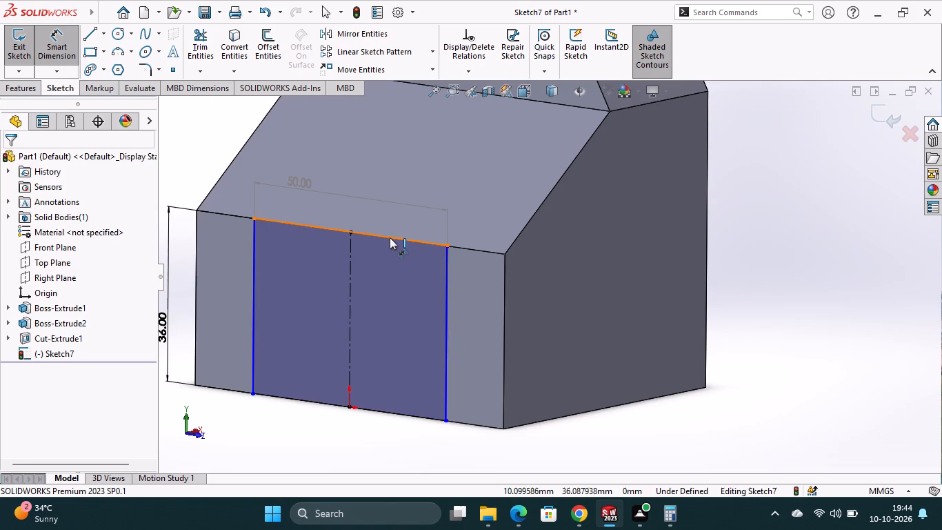
{"action": "left_click", "coordinate": [348, 407]}
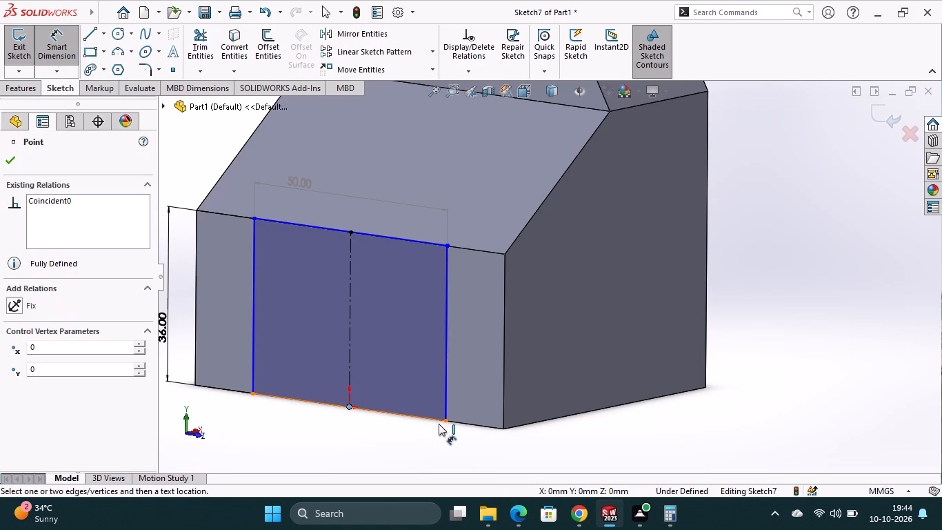
{"action": "left_click", "coordinate": [445, 422]}
{"action": "left_click", "coordinate": [399, 444]}
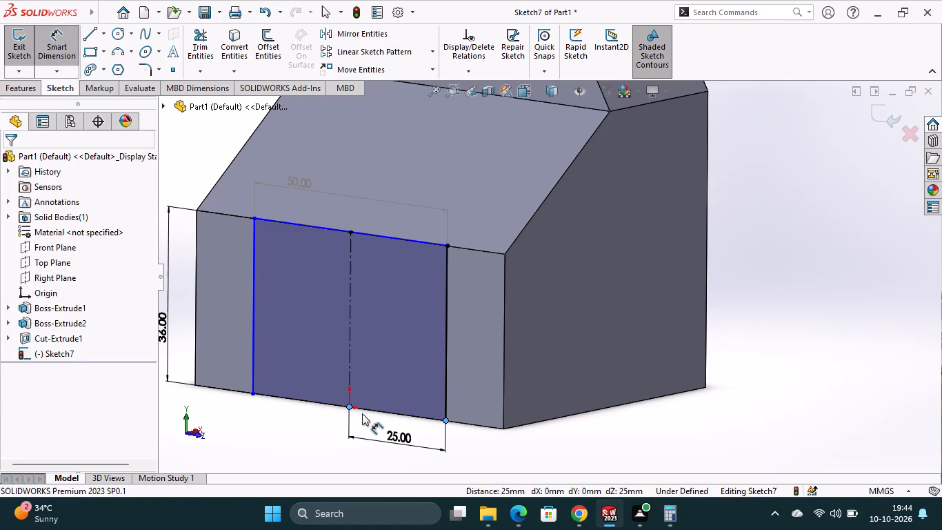
{"action": "left_click", "coordinate": [341, 425]}
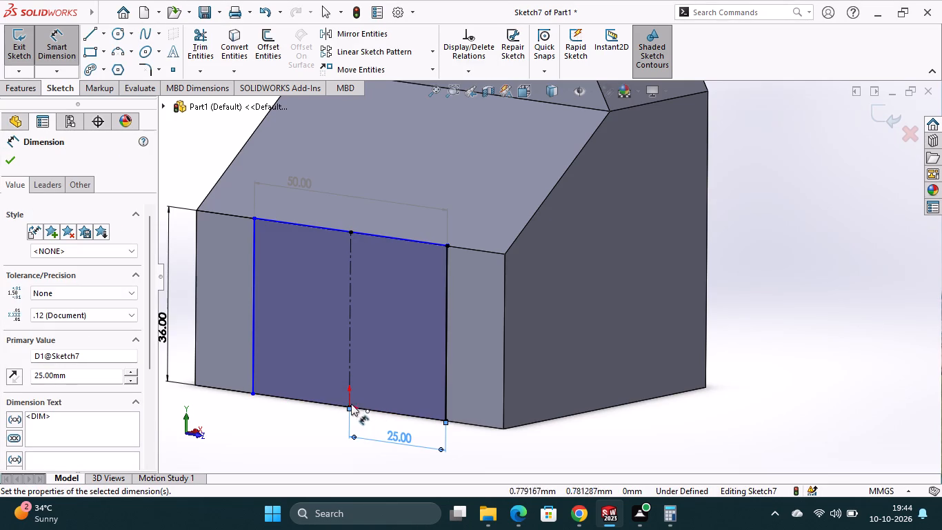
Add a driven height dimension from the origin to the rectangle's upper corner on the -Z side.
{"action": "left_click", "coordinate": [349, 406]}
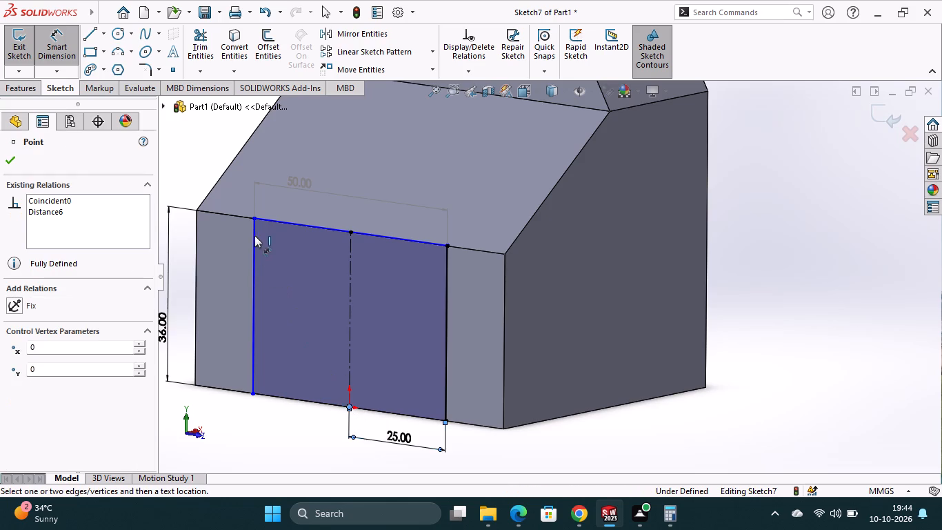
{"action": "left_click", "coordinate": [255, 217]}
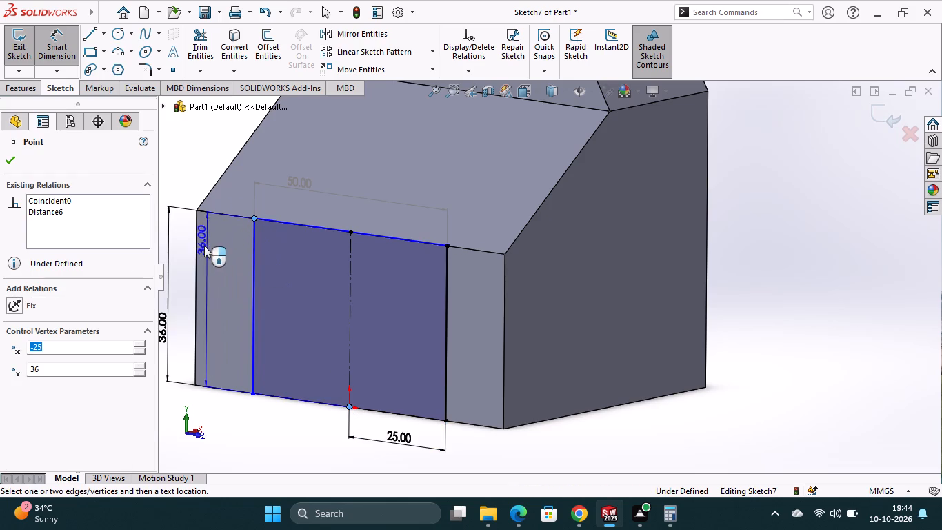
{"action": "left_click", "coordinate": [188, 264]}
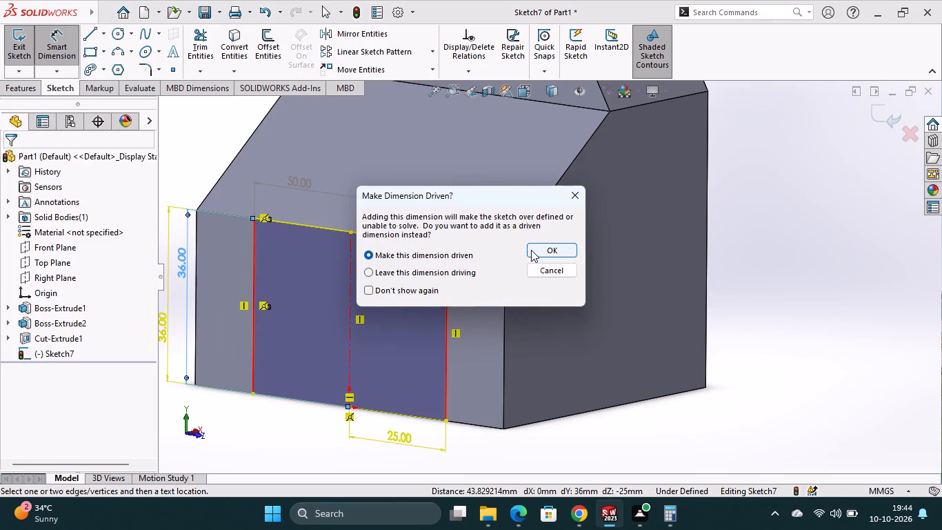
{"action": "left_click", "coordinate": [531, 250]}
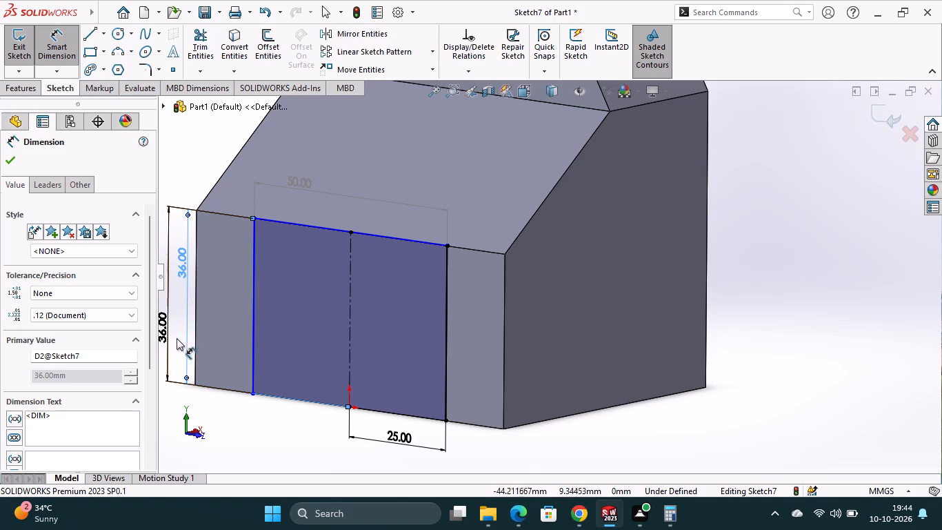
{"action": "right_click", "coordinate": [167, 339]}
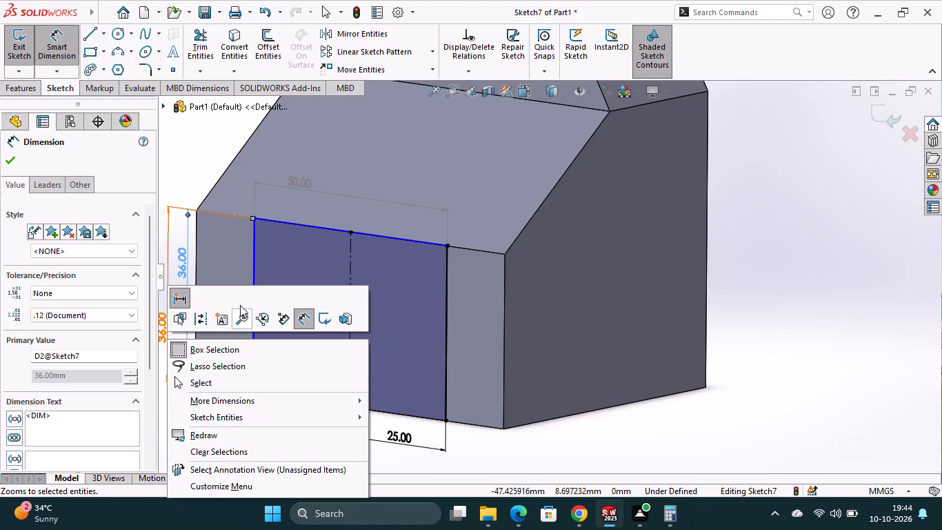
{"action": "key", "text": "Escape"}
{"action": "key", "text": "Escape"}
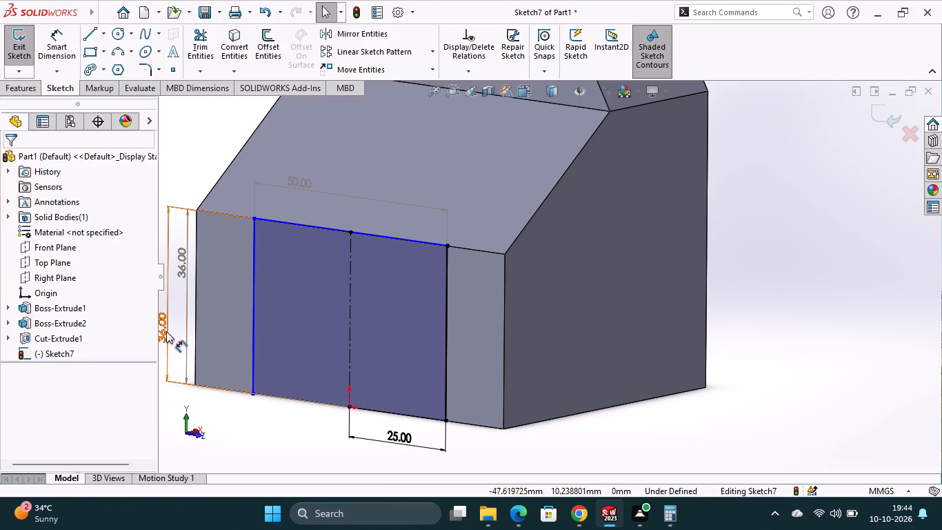
Delete both 36 mm height dimensions and the driven 50 mm width dimension from the rectangle sketch.
{"action": "right_click", "coordinate": [166, 331]}
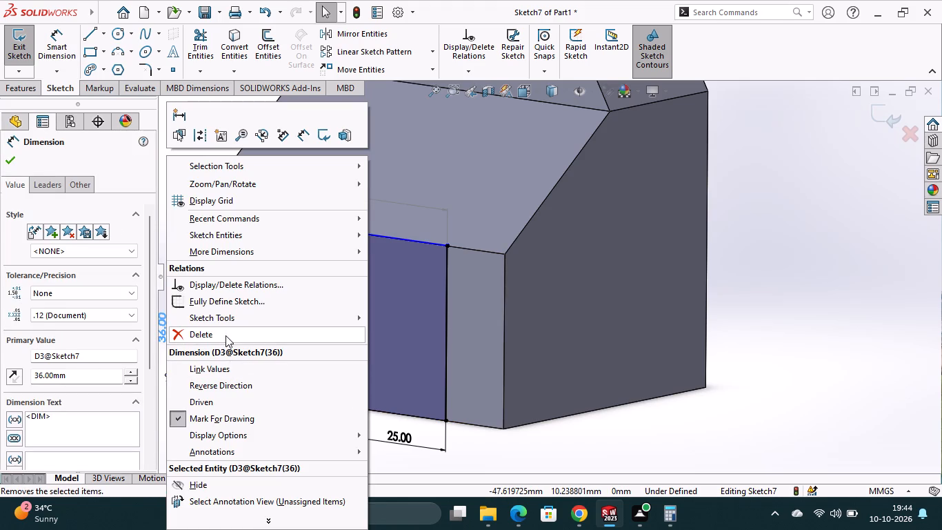
{"action": "left_click", "coordinate": [226, 335]}
{"action": "right_click", "coordinate": [185, 286]}
{"action": "right_click", "coordinate": [185, 286]}
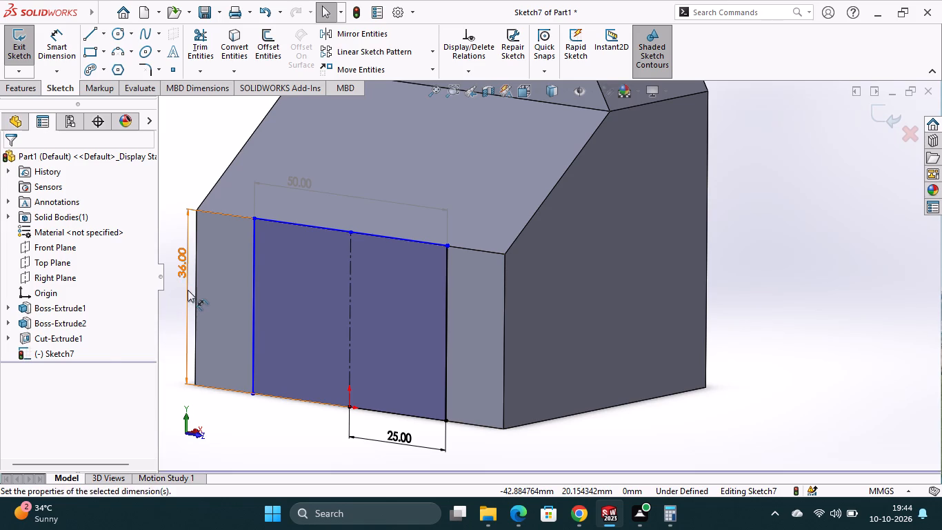
{"action": "left_click", "coordinate": [231, 354]}
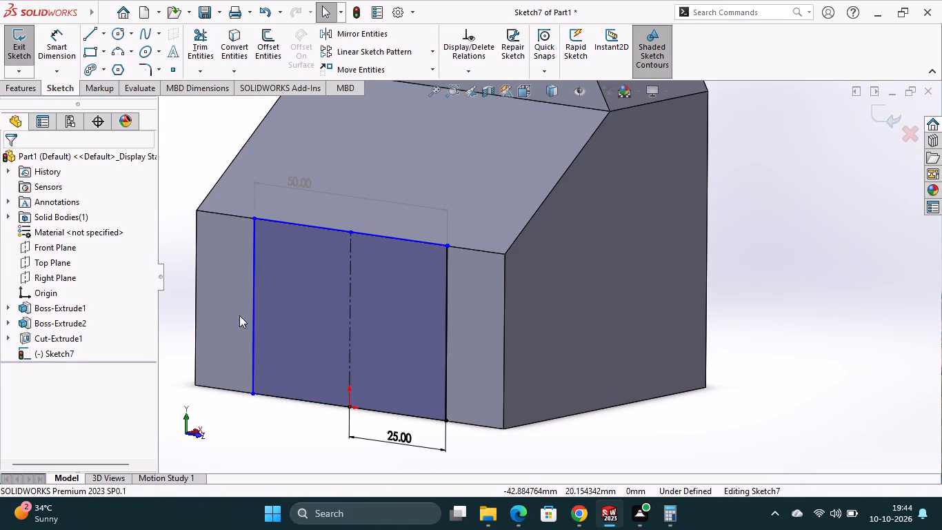
{"action": "right_click", "coordinate": [292, 185]}
{"action": "right_click", "coordinate": [292, 185]}
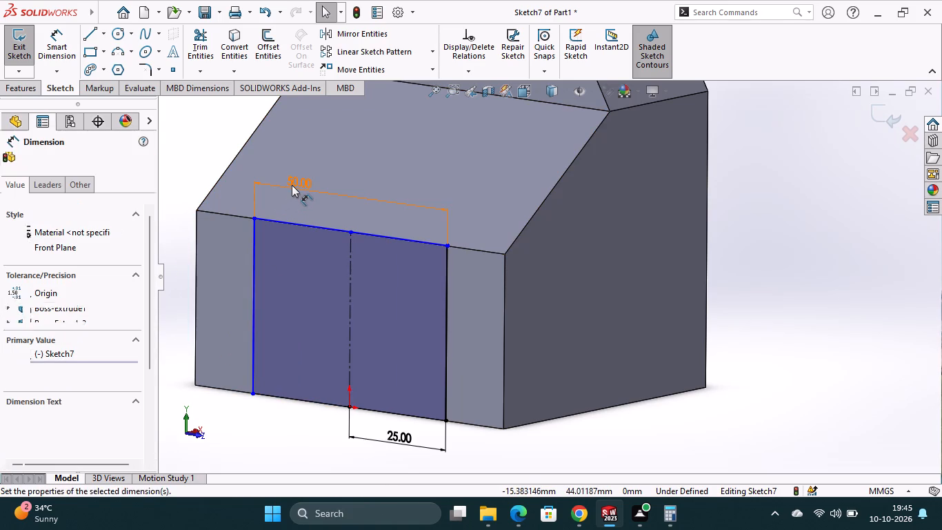
{"action": "left_click", "coordinate": [332, 360]}
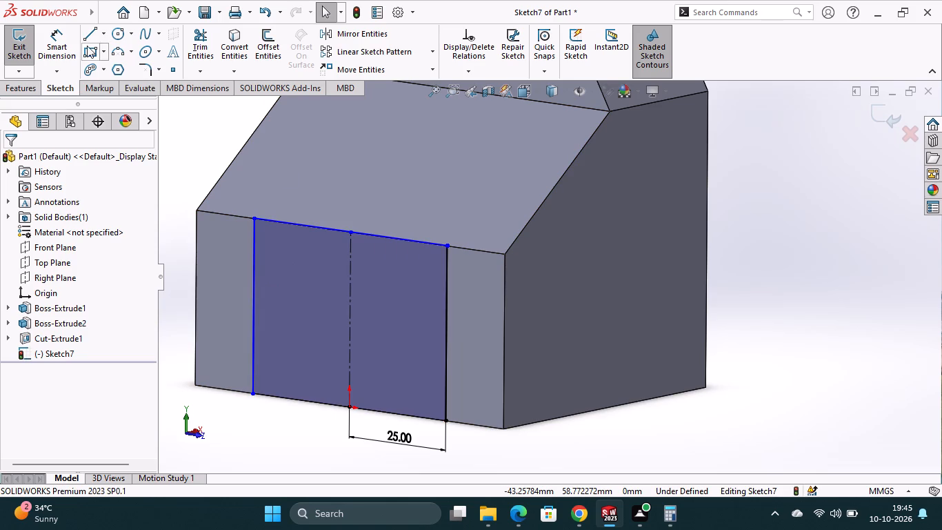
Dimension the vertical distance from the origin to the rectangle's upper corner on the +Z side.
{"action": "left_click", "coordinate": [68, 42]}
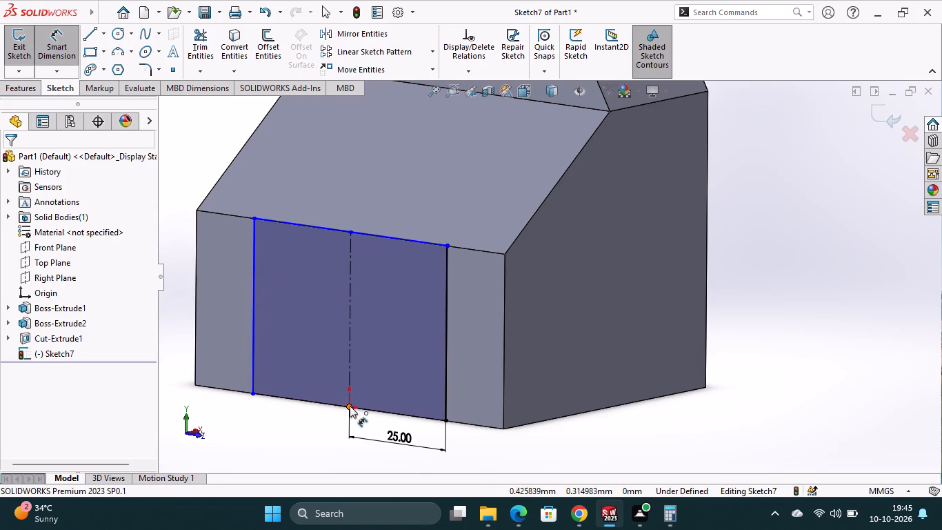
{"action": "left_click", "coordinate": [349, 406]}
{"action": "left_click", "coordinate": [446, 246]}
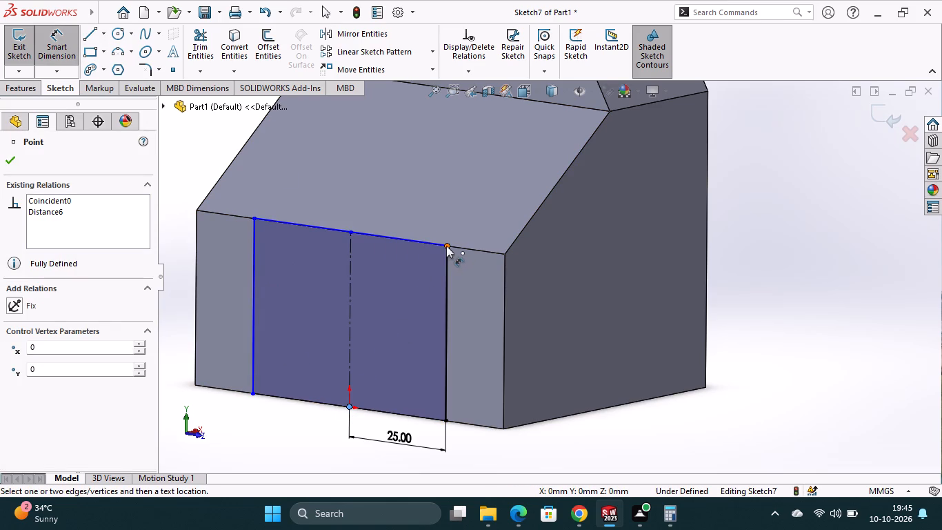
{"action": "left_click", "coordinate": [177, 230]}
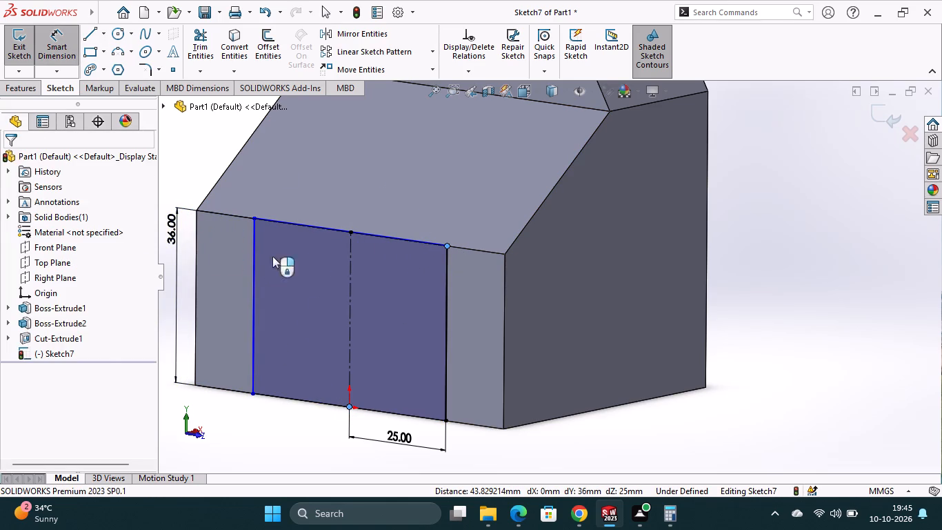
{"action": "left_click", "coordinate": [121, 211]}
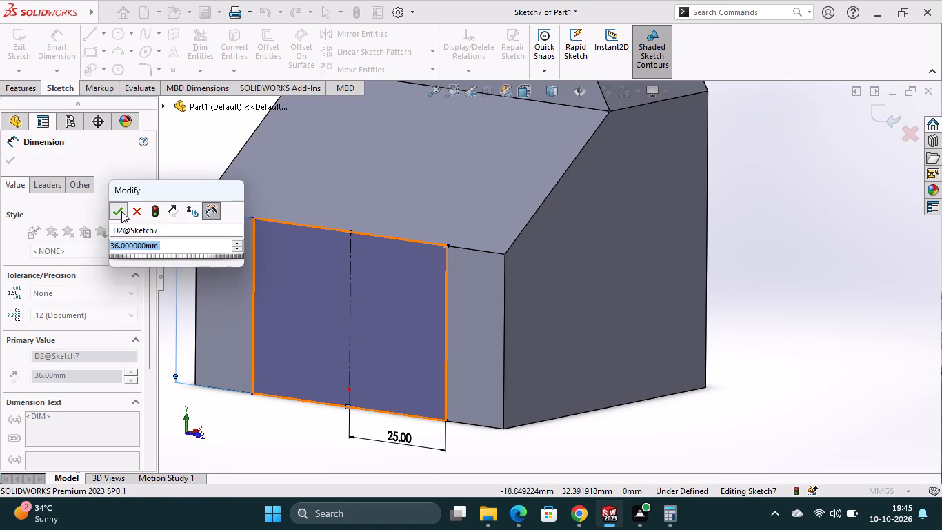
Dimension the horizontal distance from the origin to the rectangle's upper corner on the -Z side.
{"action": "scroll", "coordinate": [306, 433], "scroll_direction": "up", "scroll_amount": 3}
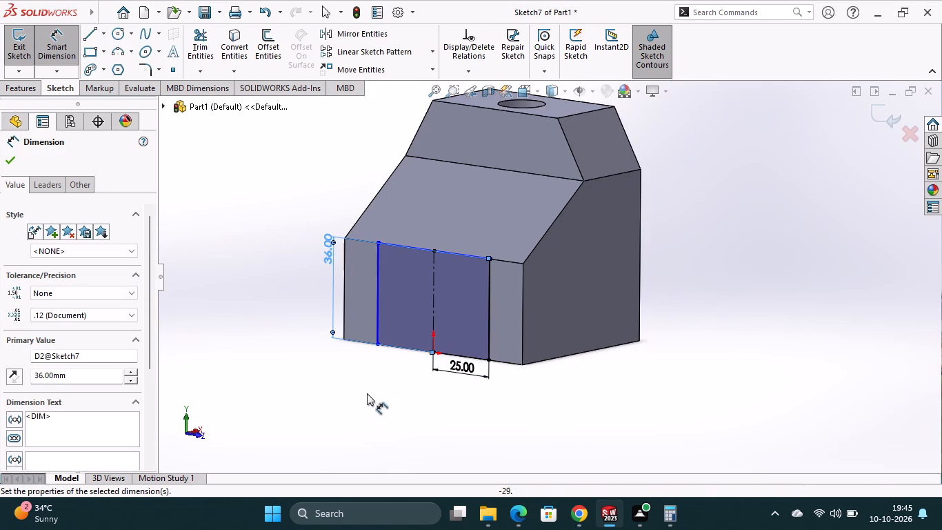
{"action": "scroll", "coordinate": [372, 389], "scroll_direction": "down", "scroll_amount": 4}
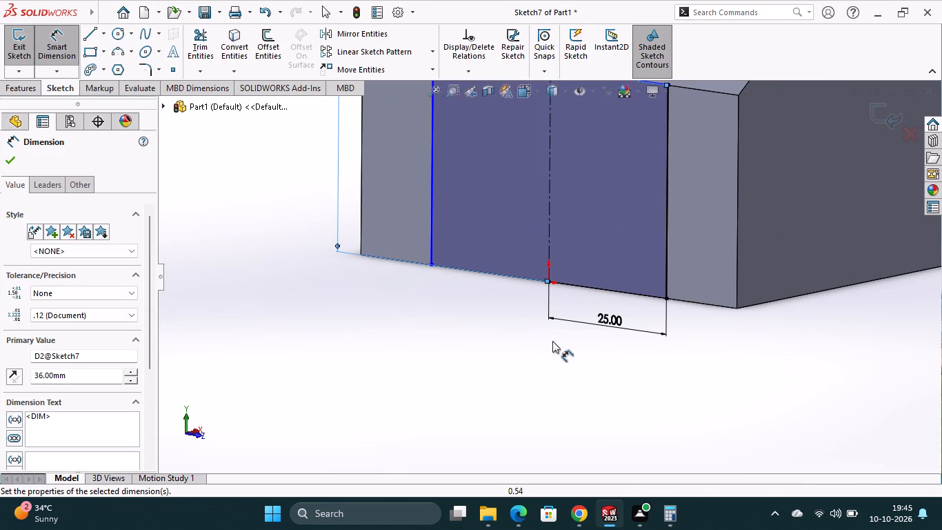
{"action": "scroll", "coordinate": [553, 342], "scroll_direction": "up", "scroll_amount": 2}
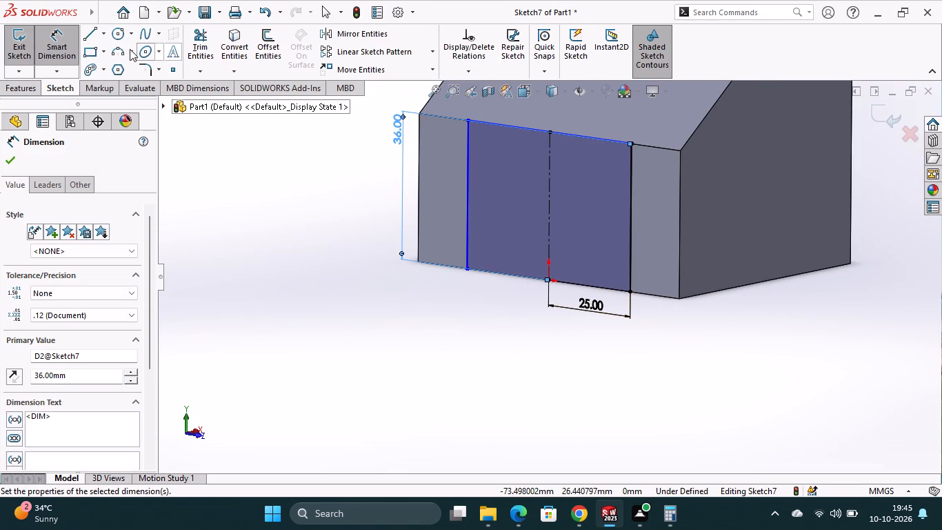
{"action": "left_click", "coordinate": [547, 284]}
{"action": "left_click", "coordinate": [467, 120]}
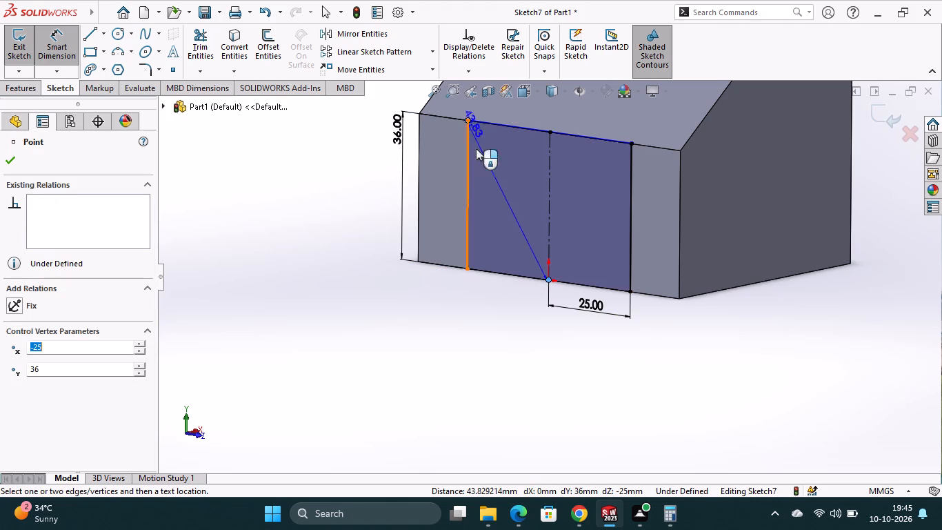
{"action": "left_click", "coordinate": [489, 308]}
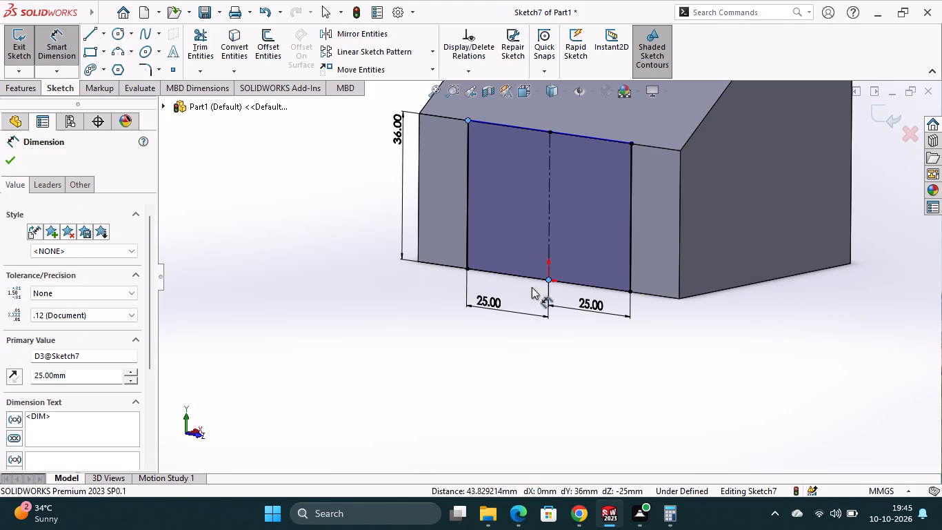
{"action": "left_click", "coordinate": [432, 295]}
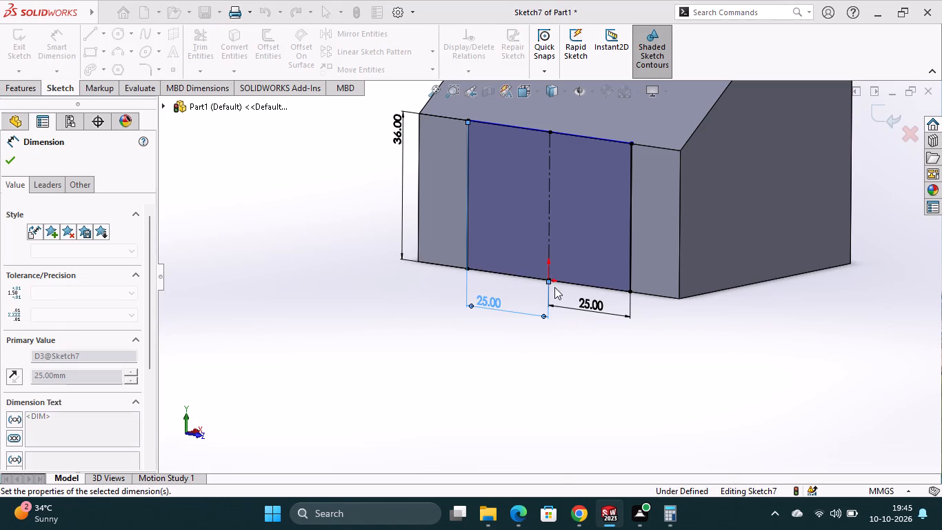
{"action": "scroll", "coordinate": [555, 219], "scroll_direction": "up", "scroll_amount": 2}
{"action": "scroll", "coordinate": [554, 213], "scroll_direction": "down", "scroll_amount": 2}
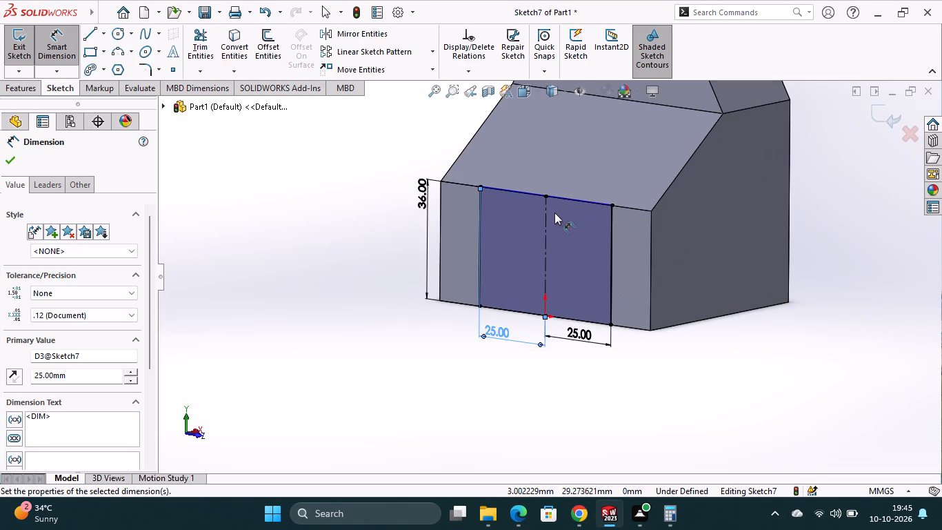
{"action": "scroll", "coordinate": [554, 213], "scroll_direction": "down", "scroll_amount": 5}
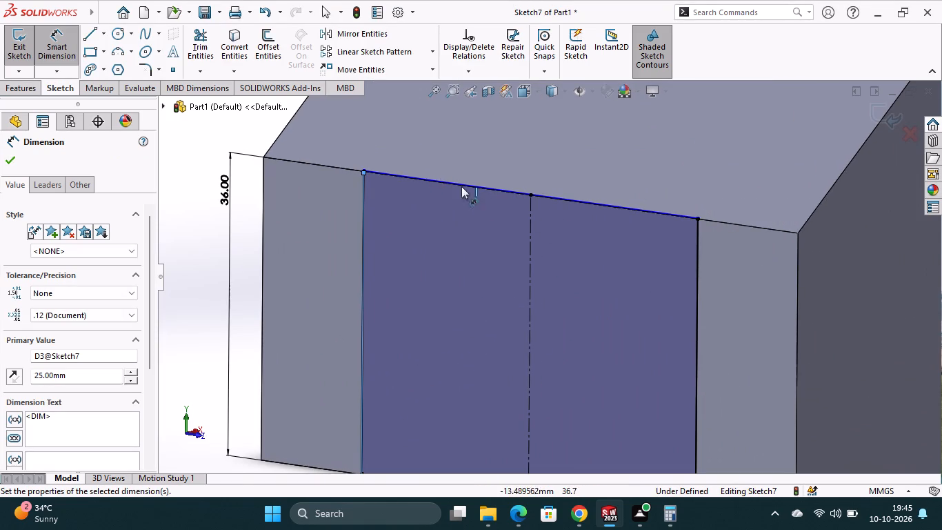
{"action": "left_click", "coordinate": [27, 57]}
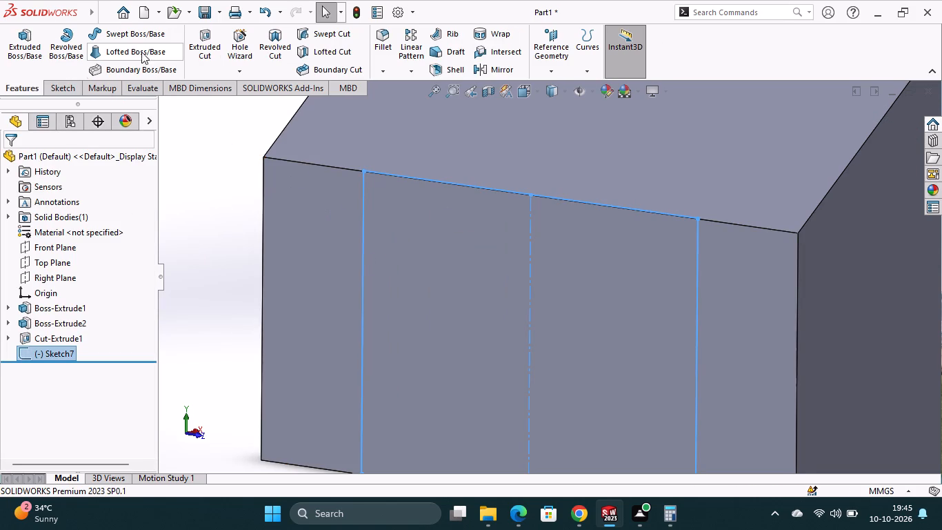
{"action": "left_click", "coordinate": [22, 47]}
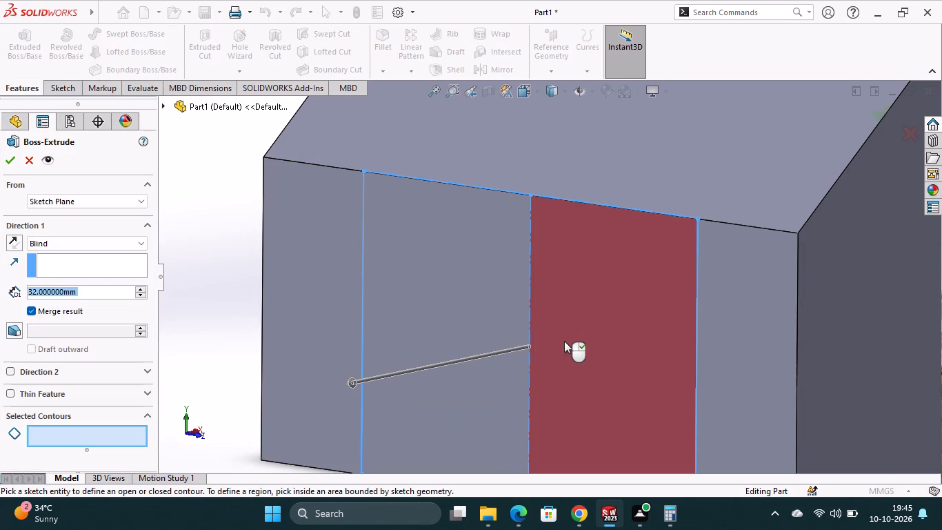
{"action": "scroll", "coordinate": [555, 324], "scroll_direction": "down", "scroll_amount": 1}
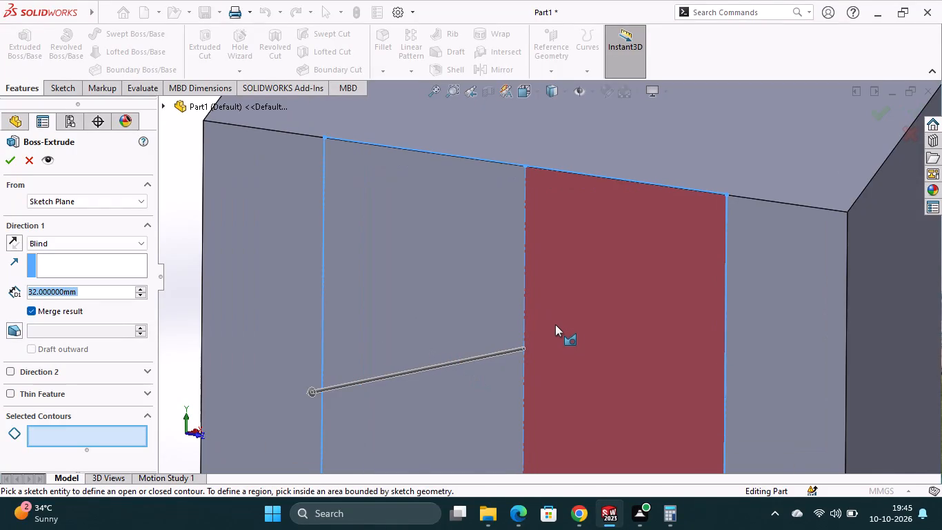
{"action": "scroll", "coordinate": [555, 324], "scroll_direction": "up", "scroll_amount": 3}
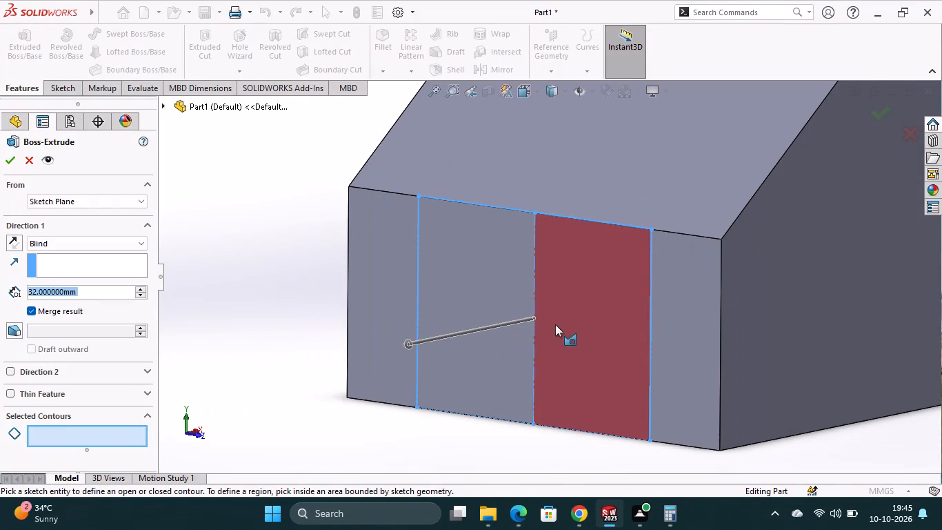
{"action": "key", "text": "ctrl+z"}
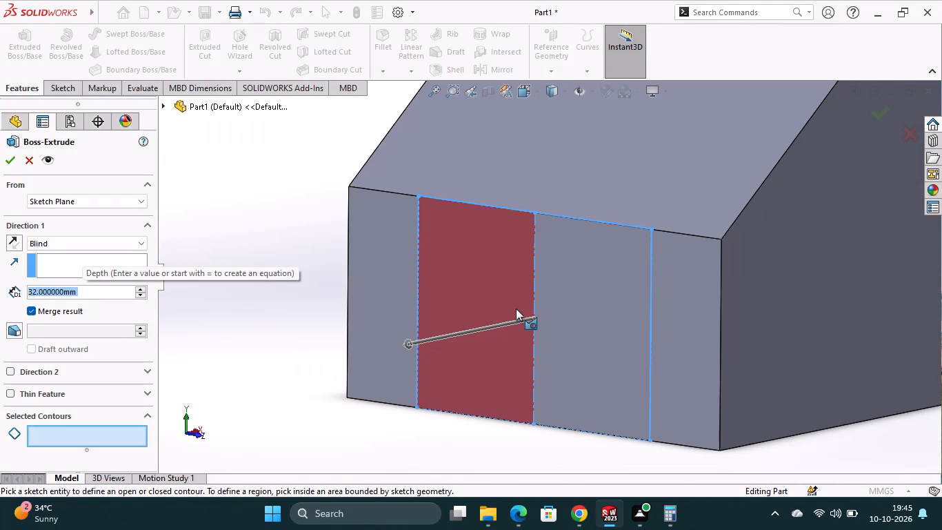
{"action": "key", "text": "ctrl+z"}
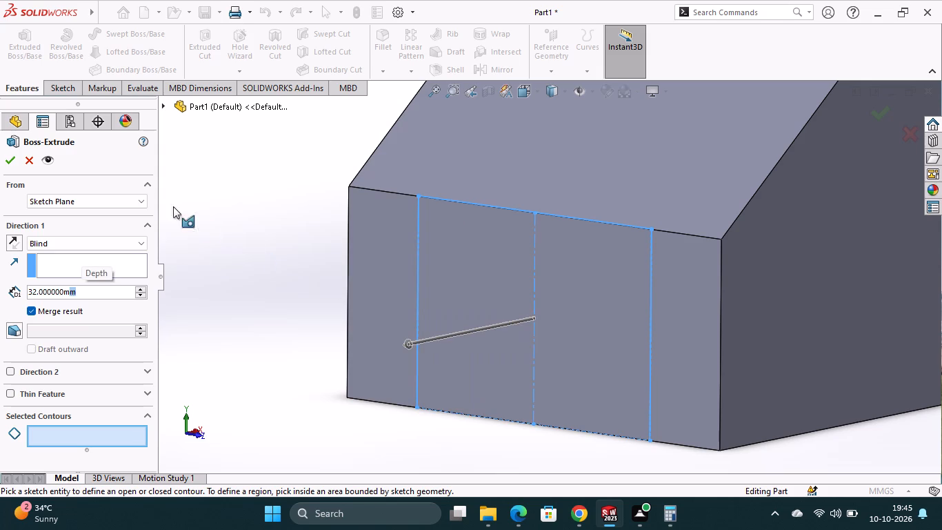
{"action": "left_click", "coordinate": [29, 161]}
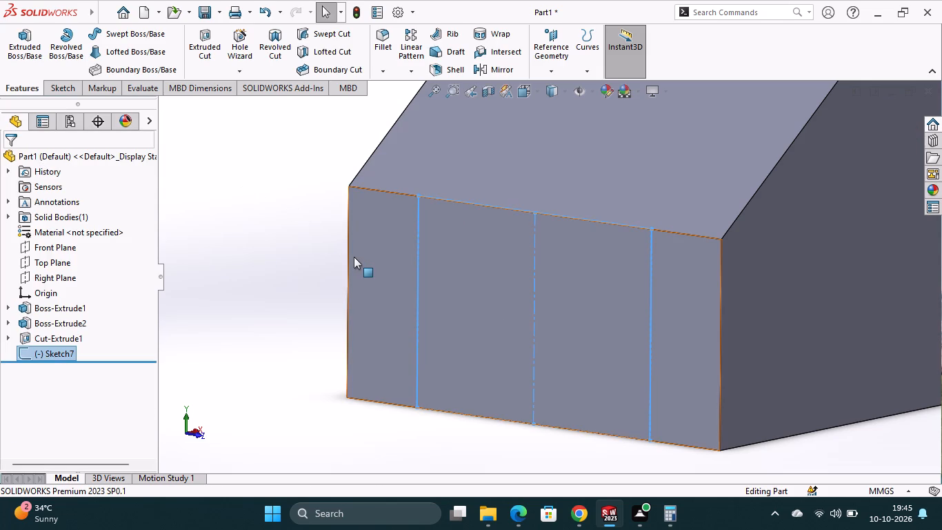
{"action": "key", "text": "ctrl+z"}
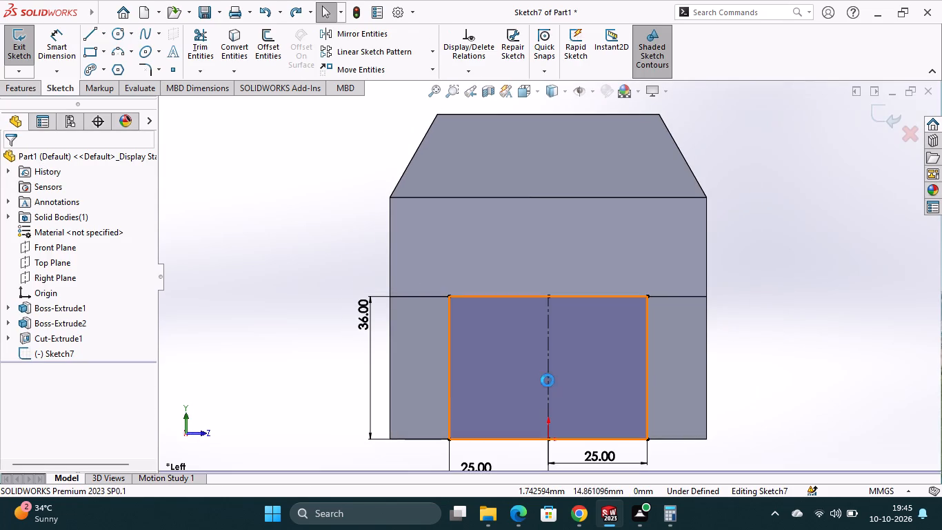
Delete the vertical construction centerline of the rectangle sketch together with its associated dimensions.
{"action": "left_click", "coordinate": [547, 380]}
{"action": "key", "text": "Delete"}
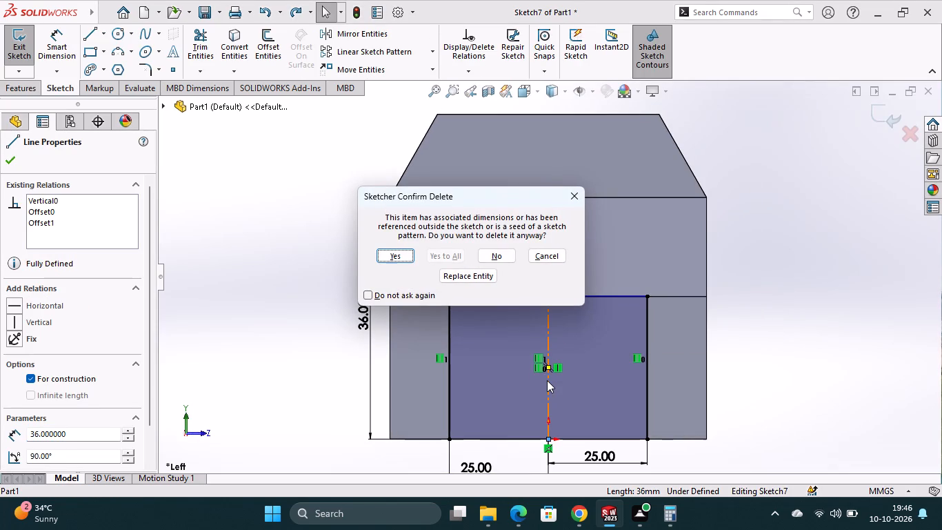
{"action": "left_click", "coordinate": [405, 259]}
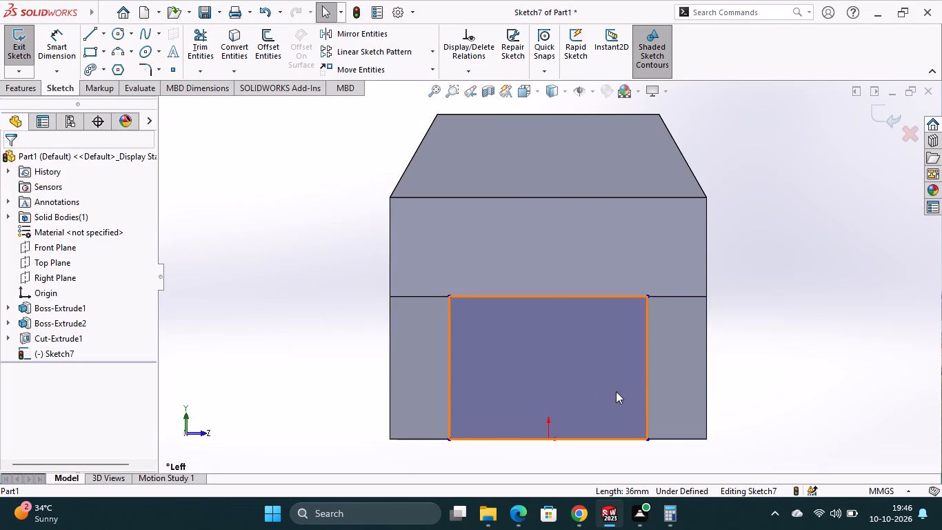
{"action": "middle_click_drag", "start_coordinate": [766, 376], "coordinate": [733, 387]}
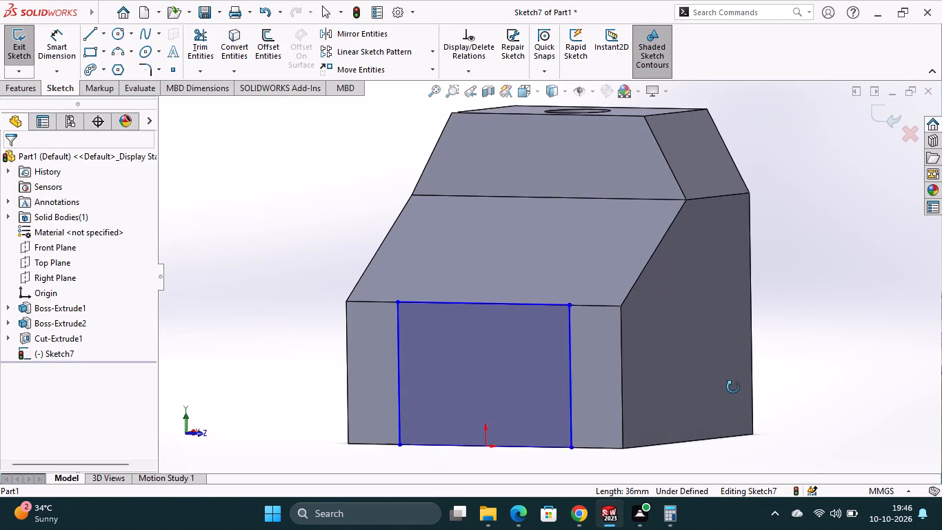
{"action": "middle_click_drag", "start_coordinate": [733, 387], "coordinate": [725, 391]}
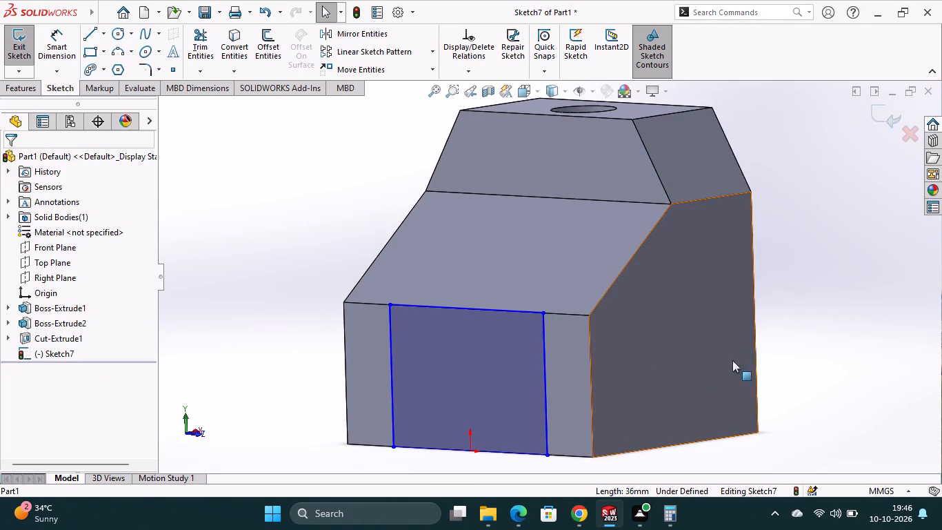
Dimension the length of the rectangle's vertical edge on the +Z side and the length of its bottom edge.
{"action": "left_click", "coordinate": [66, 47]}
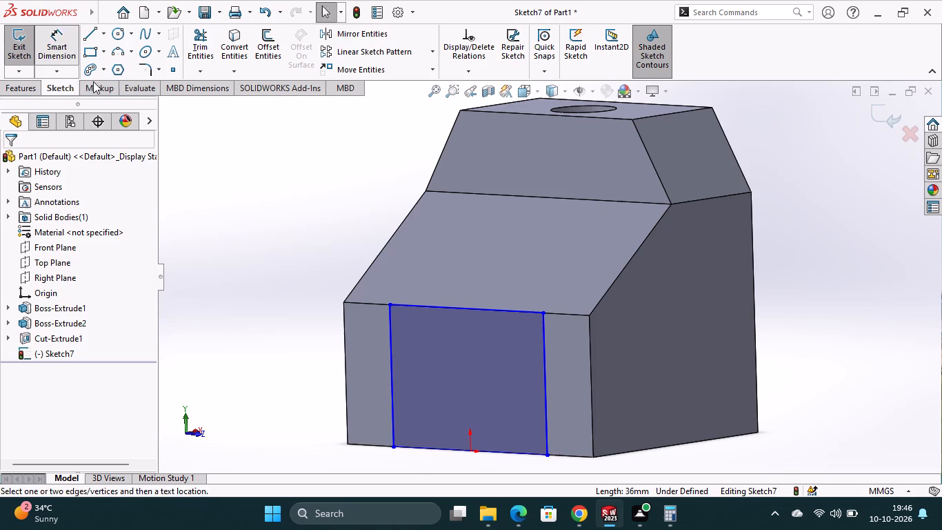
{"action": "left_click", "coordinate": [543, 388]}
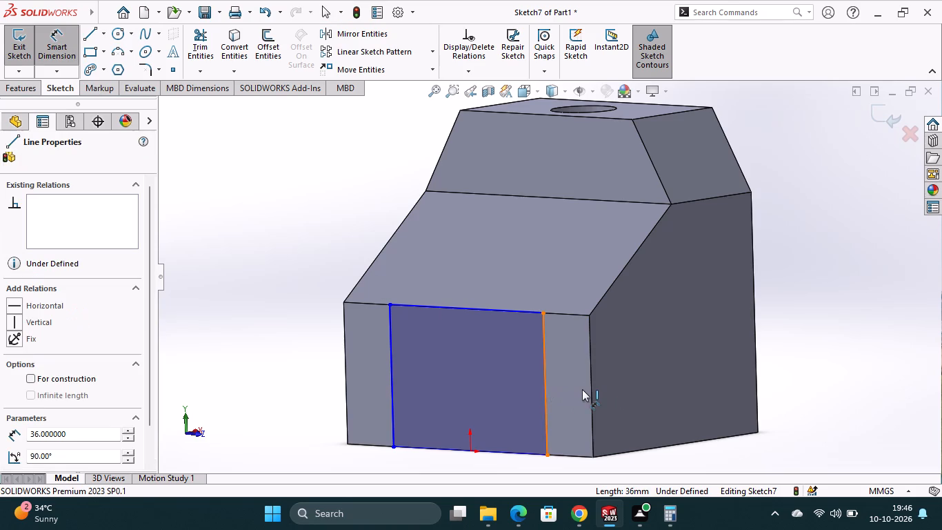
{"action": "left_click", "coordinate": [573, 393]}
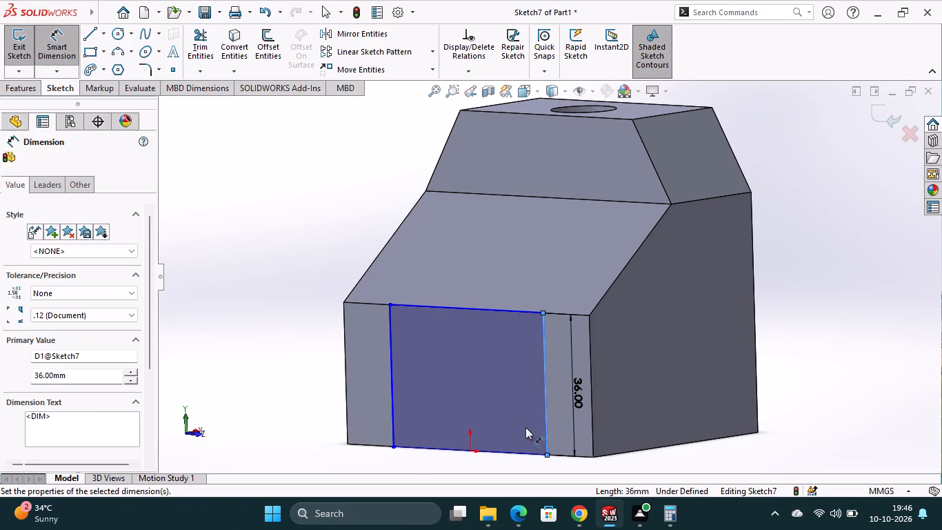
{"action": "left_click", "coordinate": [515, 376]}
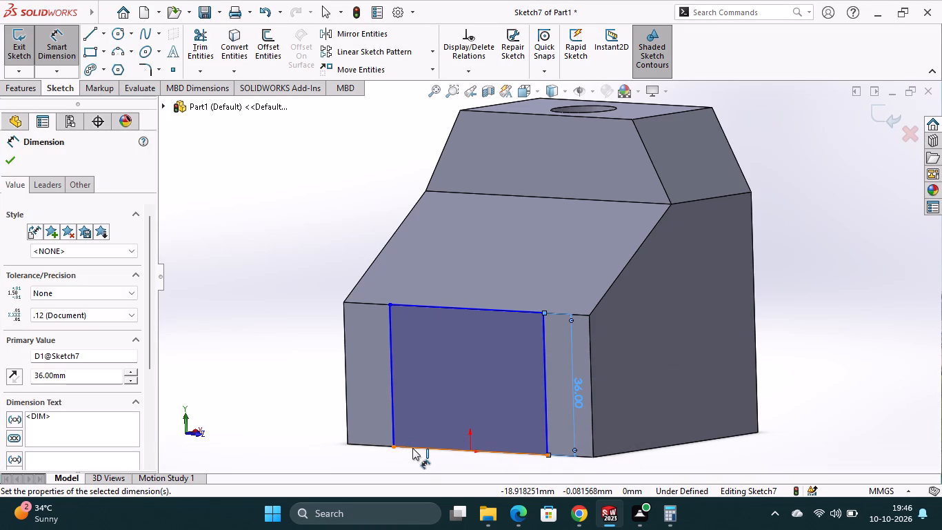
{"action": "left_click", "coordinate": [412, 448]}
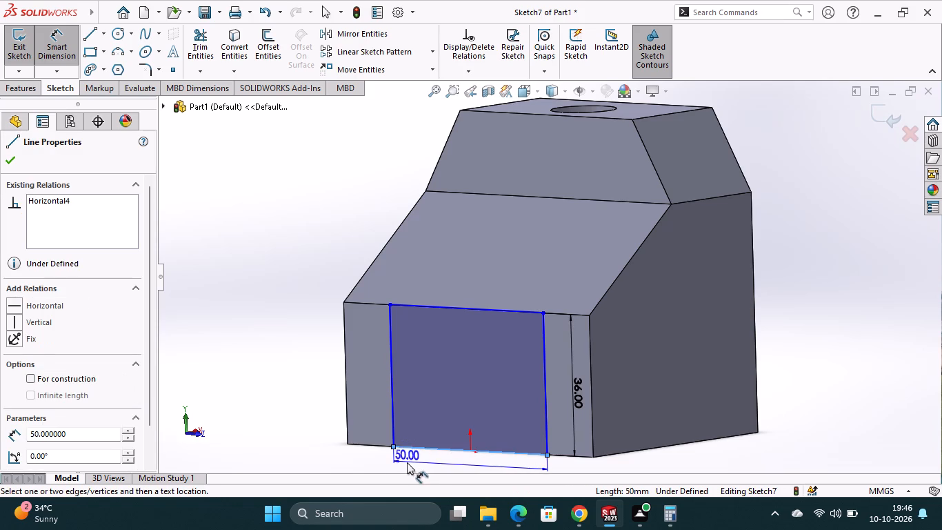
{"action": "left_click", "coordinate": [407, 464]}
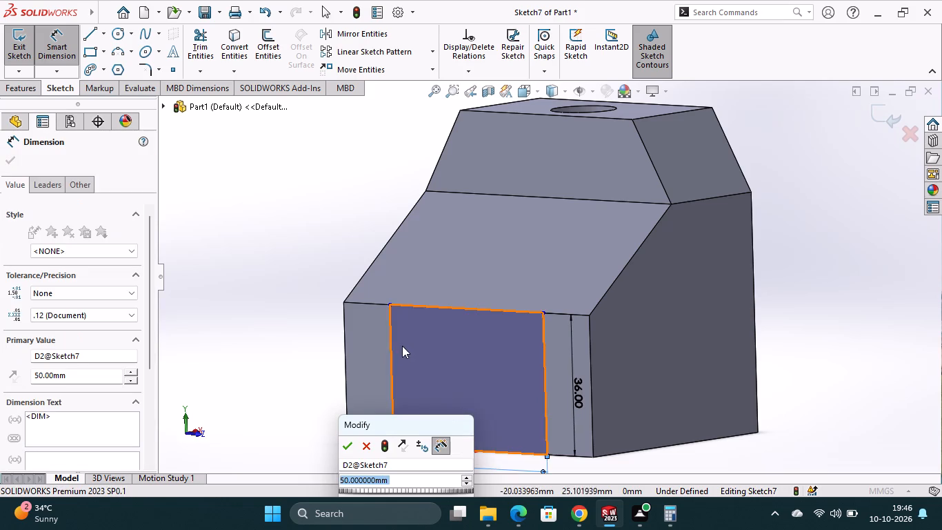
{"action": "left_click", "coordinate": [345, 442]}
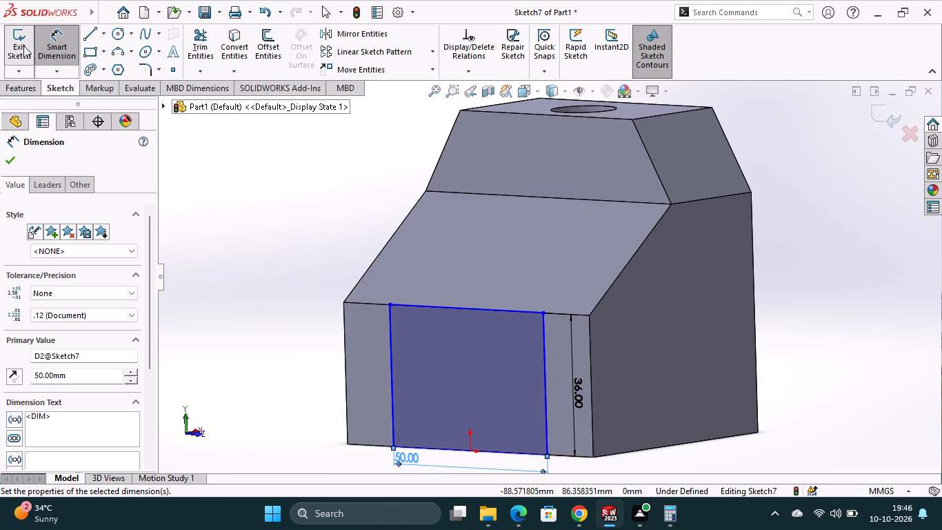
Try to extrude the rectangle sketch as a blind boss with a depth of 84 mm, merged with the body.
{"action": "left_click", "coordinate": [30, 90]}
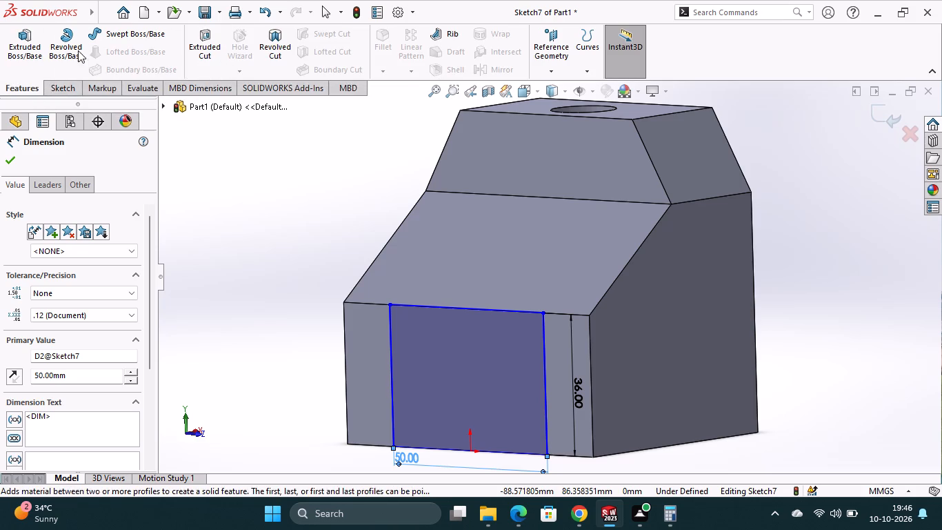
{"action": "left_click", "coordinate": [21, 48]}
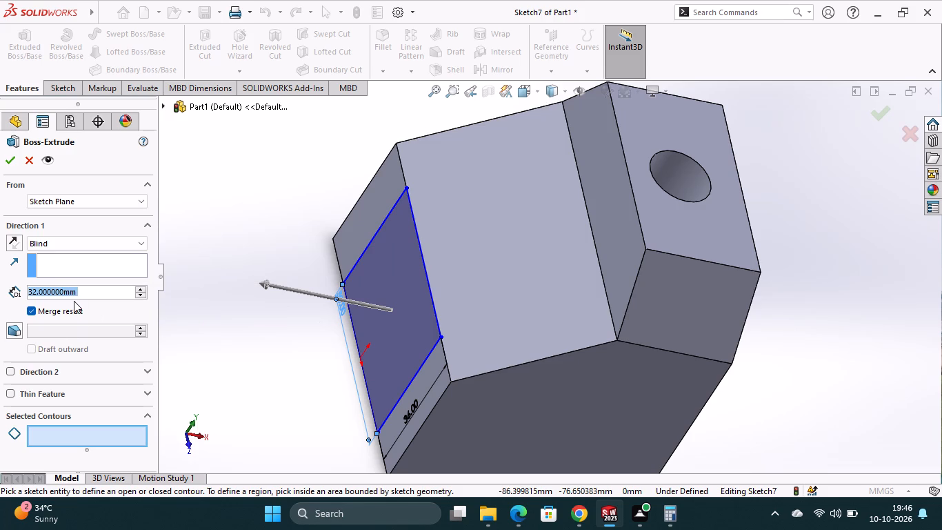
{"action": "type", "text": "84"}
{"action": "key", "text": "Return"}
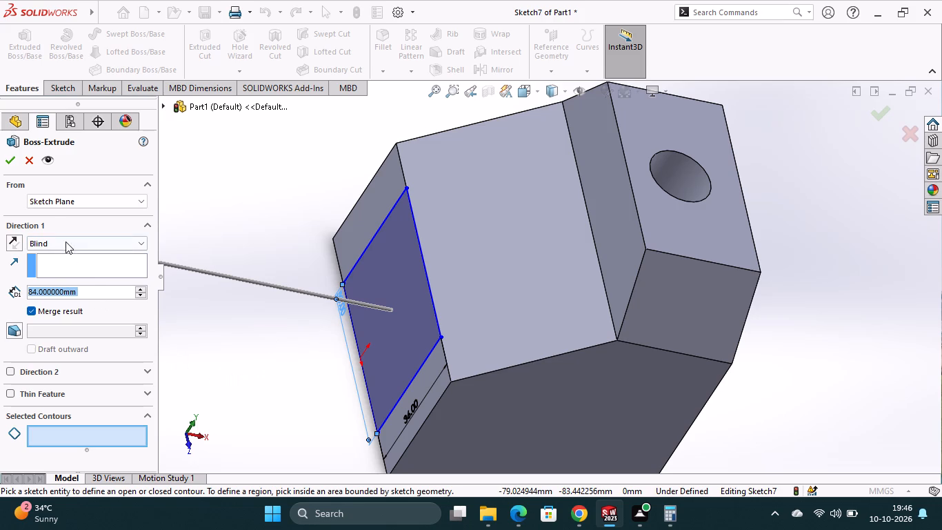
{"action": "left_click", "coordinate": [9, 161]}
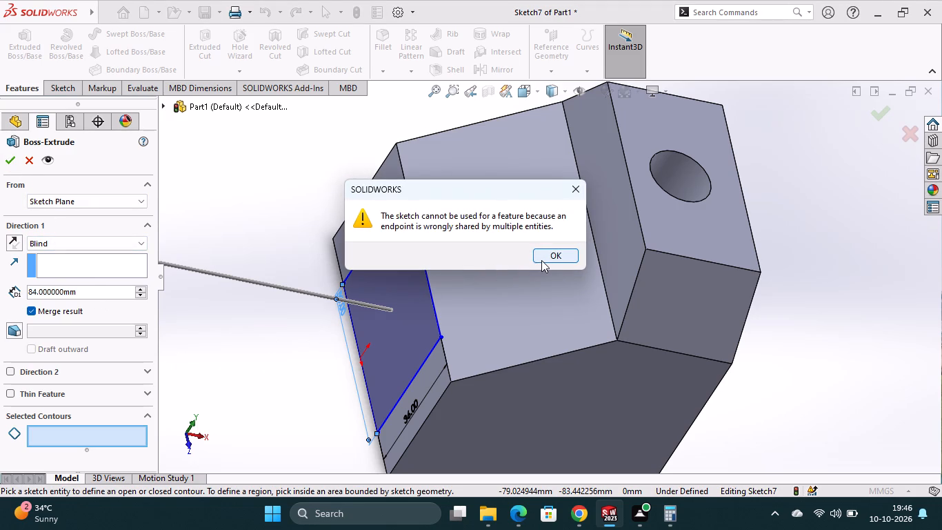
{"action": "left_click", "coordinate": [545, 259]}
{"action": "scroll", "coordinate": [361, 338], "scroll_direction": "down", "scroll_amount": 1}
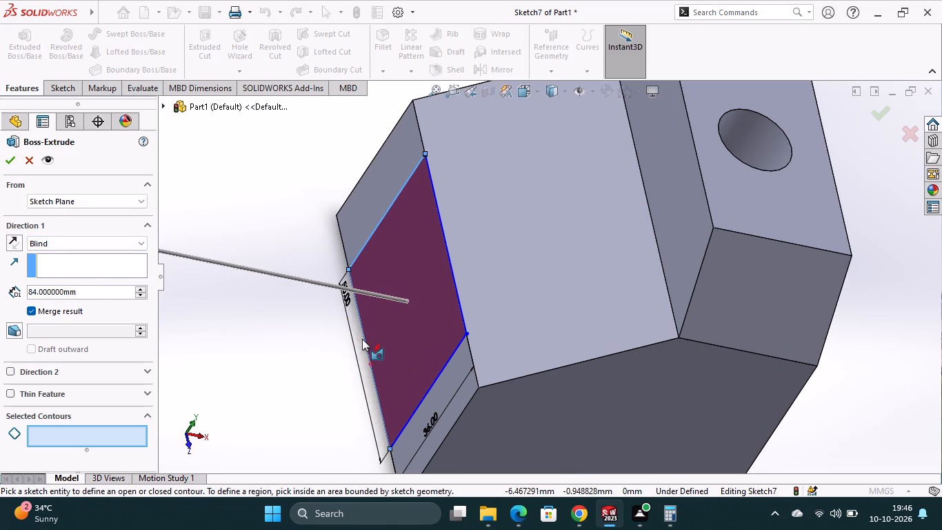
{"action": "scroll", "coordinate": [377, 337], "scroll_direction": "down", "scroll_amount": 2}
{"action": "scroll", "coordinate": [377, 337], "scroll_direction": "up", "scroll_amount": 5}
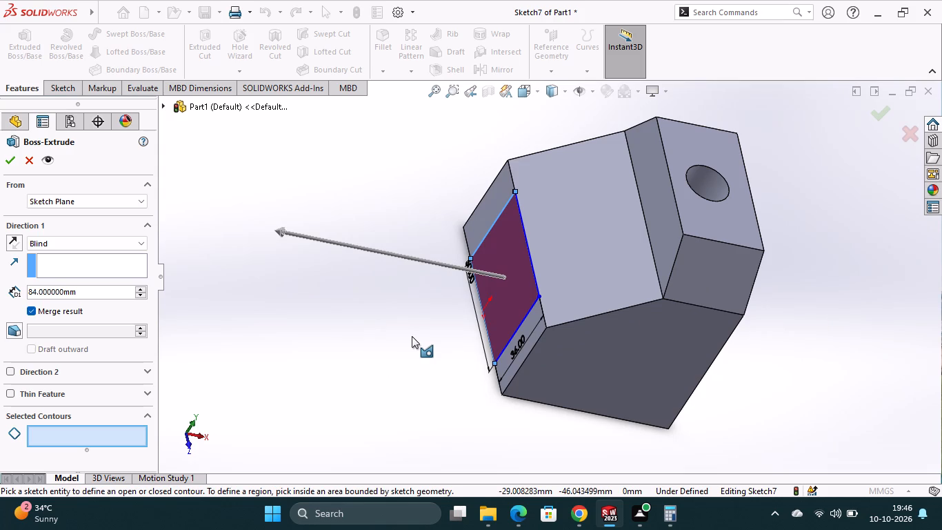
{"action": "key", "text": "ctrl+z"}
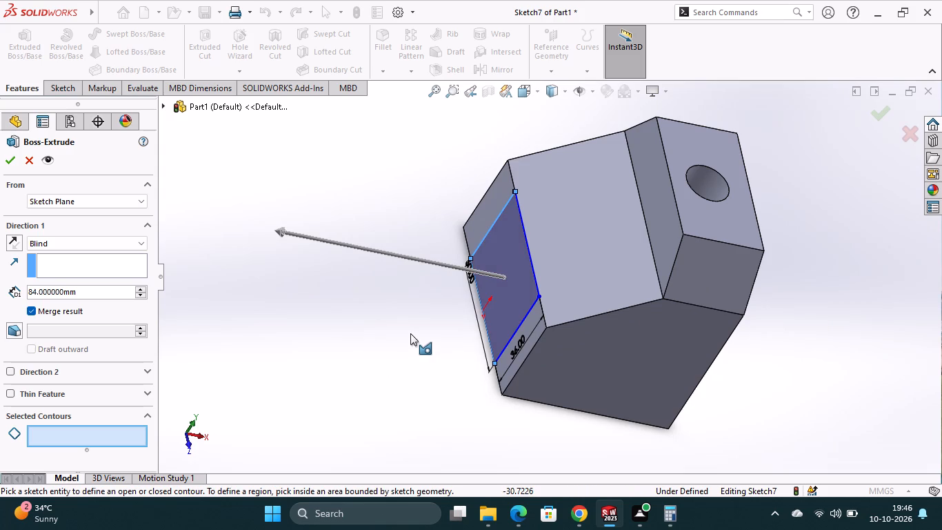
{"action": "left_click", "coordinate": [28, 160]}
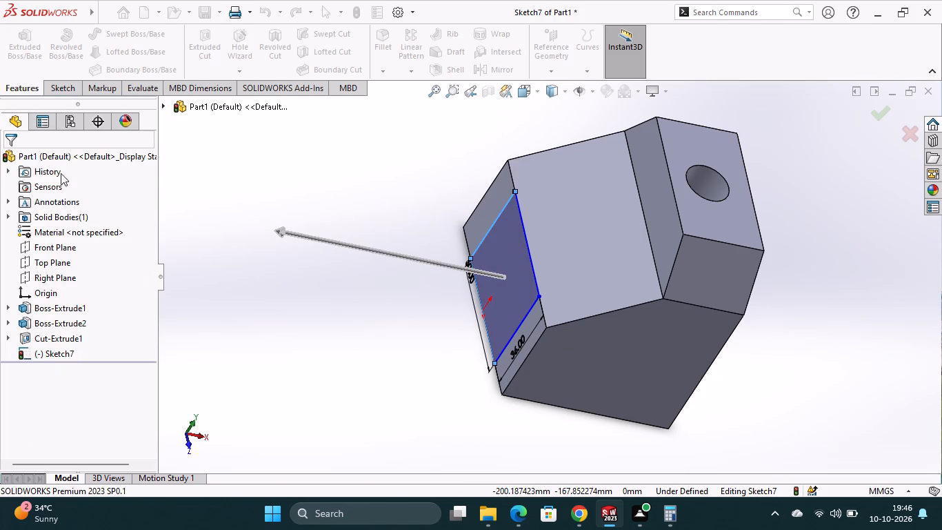
Undo the rectangle sketch's dimensions, centerline and geometry, back to the plain block with no rectangle on its face.
{"action": "key", "text": "ctrl+z"}
{"action": "key", "text": "ctrl+z"}
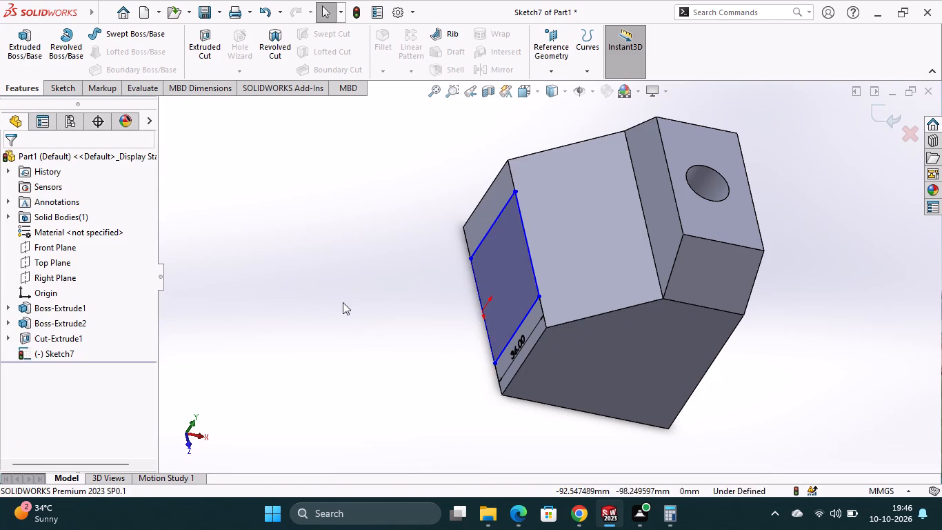
{"action": "key", "text": "ctrl+z"}
{"action": "key", "text": "ctrl+z"}
{"action": "key", "text": "ctrl+z"}
{"action": "key", "text": "ctrl+z"}
{"action": "key", "text": "ctrl+z"}
{"action": "key", "text": "ctrl+z"}
{"action": "key", "text": "ctrl+z"}
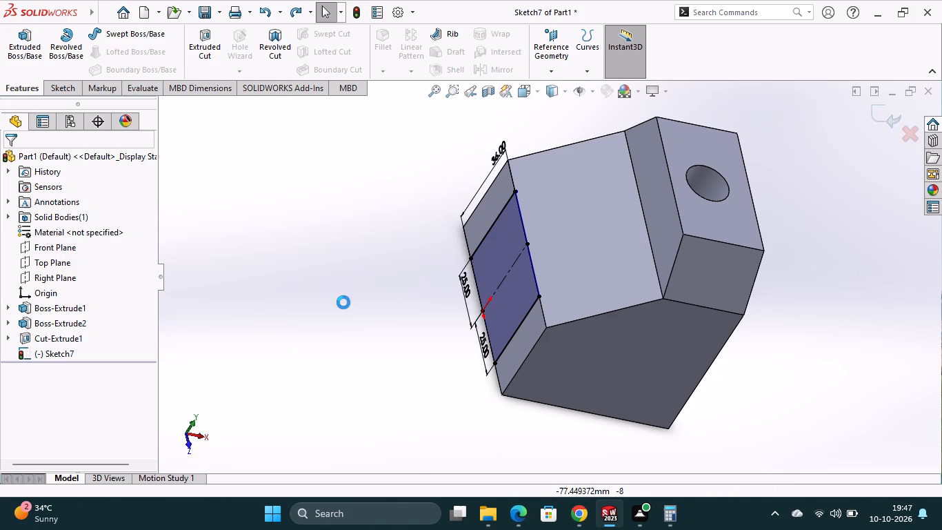
{"action": "key", "text": "ctrl+z"}
{"action": "key", "text": "ctrl+z"}
{"action": "key", "text": "ctrl+z"}
{"action": "key", "text": "ctrl+z"}
{"action": "key", "text": "ctrl+z"}
{"action": "key", "text": "ctrl+z"}
{"action": "key", "text": "ctrl+z"}
{"action": "key", "text": "ctrl+z"}
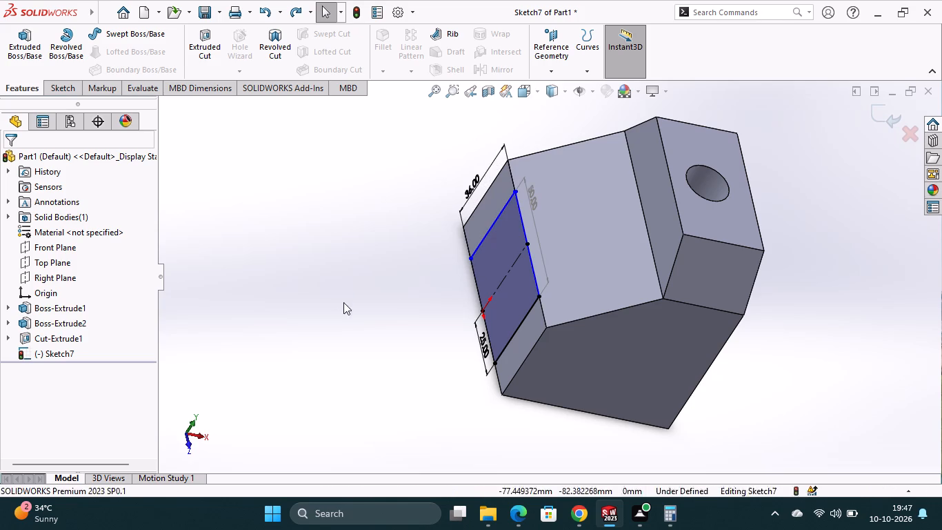
{"action": "key", "text": "ctrl+z"}
{"action": "key", "text": "ctrl+z"}
{"action": "key", "text": "ctrl+z"}
{"action": "key", "text": "ctrl+z"}
{"action": "key", "text": "ctrl+z"}
{"action": "key", "text": "ctrl+z"}
{"action": "key", "text": "ctrl+z"}
{"action": "key", "text": "ctrl+z"}
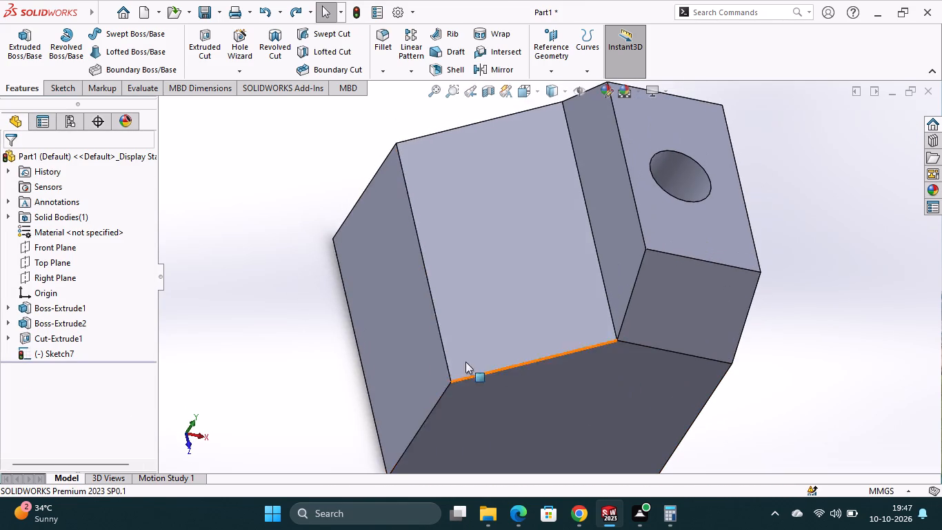
Start a new sketch on the low vertical face and draw a corner rectangle about 46 mm wide from its top edge to its bottom edge.
{"action": "left_click", "coordinate": [412, 356]}
{"action": "left_click", "coordinate": [473, 316]}
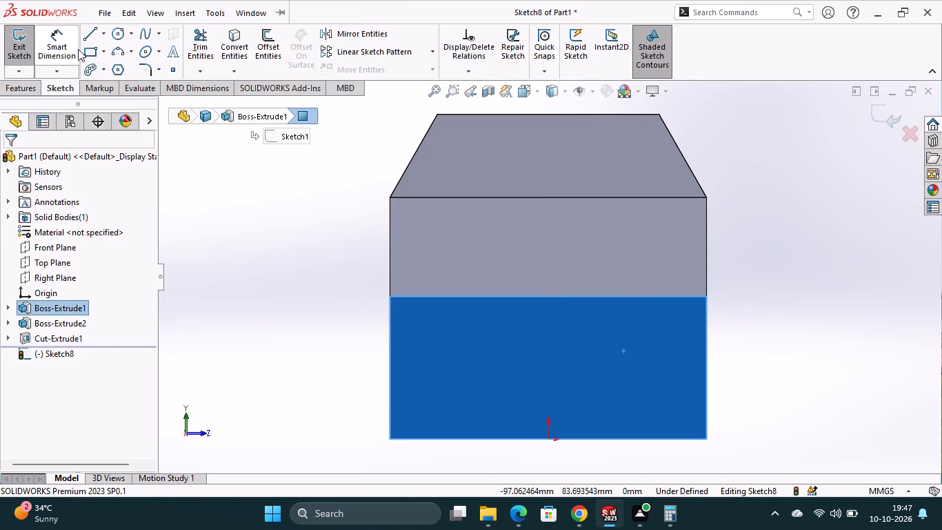
{"action": "left_click", "coordinate": [86, 50]}
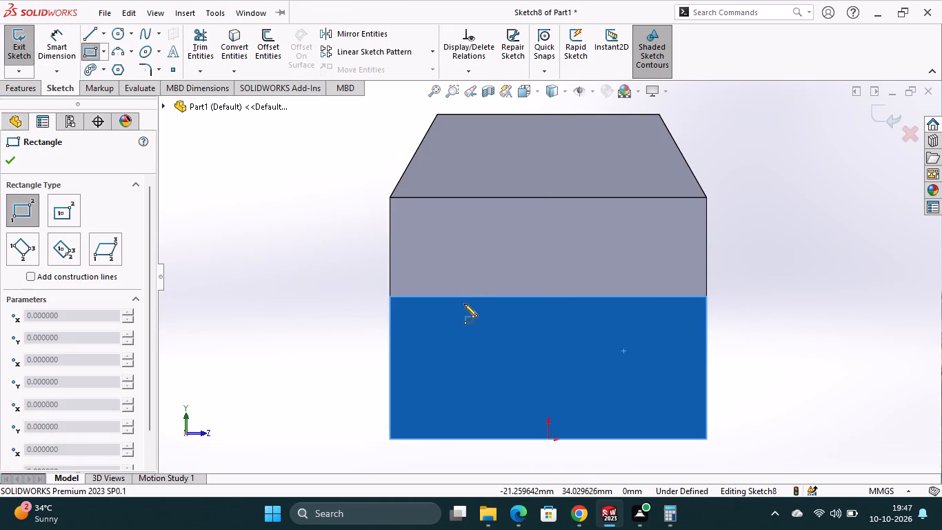
{"action": "left_click", "coordinate": [463, 298]}
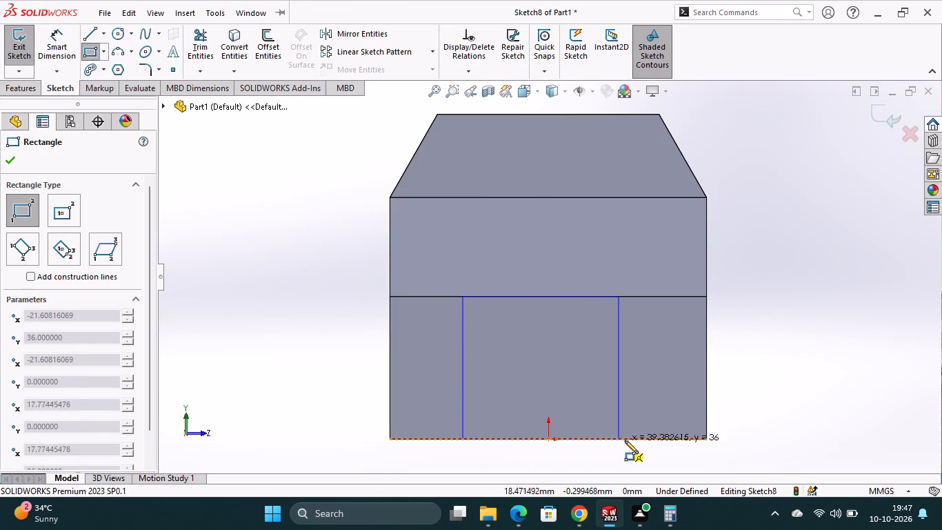
{"action": "left_click", "coordinate": [645, 438]}
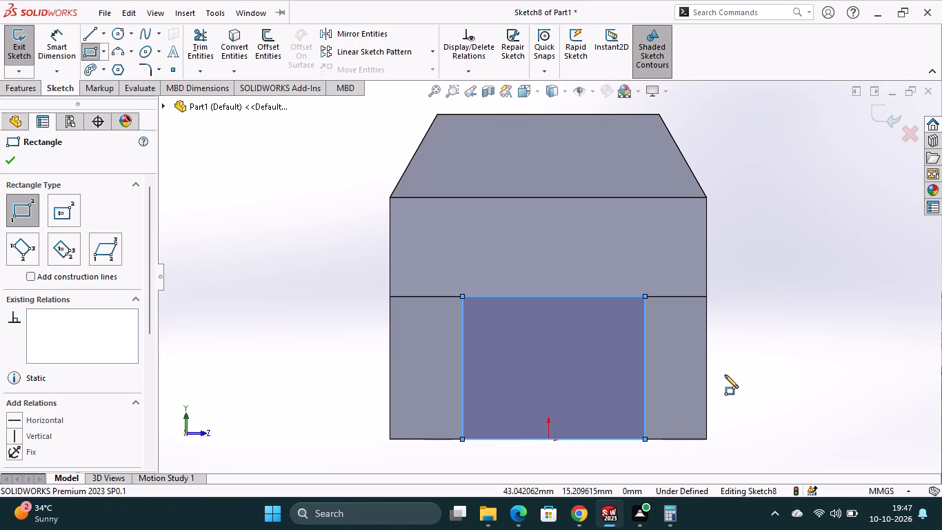
{"action": "key", "text": "Escape"}
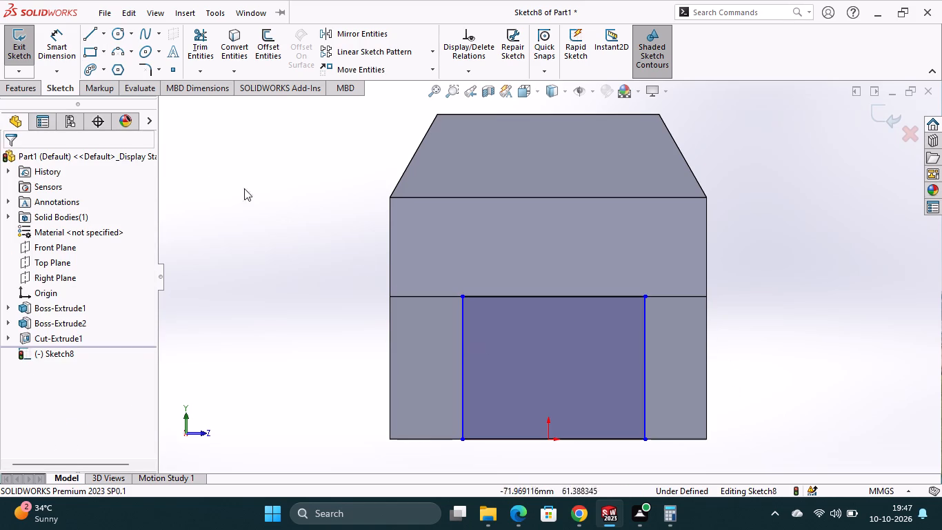
Dimension the rectangle's lower +Z corner 25 mm from the origin and set the rectangle's overall width to 50 mm.
{"action": "left_click", "coordinate": [54, 51]}
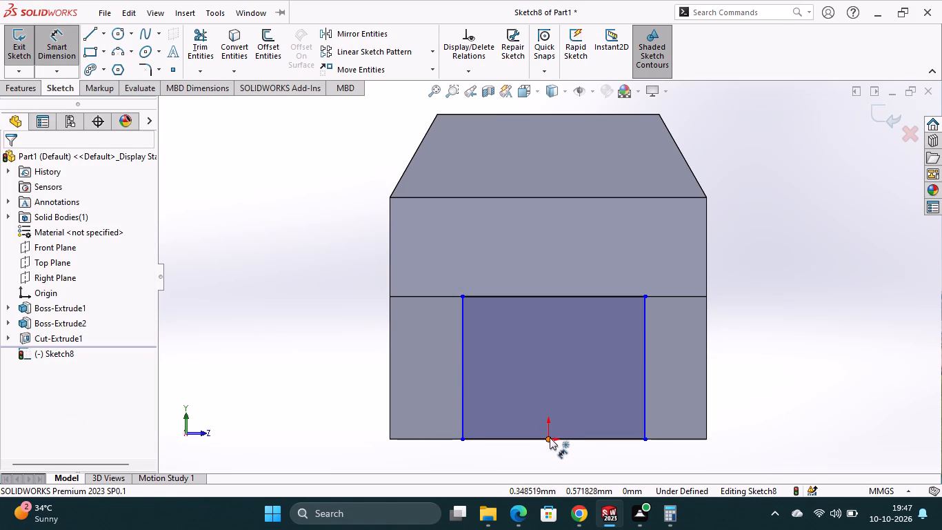
{"action": "left_click", "coordinate": [548, 438]}
{"action": "left_click", "coordinate": [645, 440]}
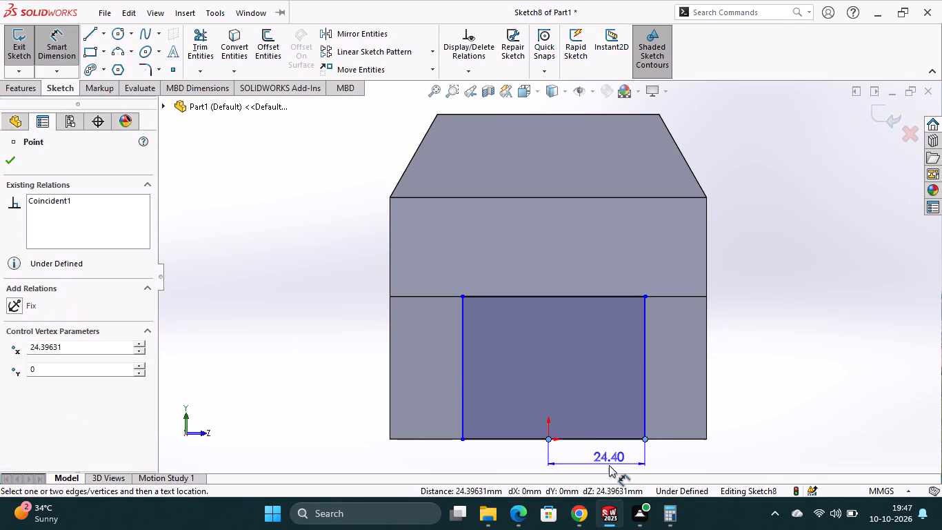
{"action": "left_click", "coordinate": [609, 466]}
{"action": "type", "text": "25"}
{"action": "key", "text": "Return"}
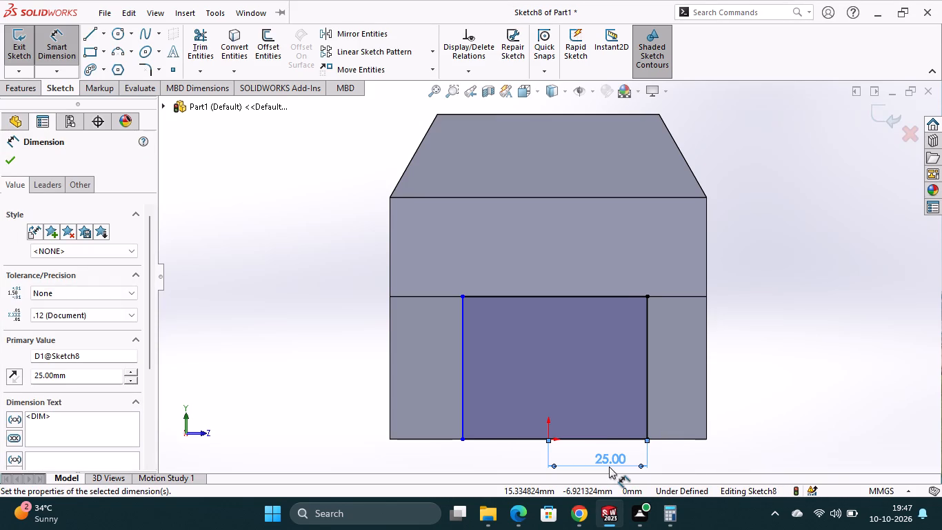
{"action": "left_click", "coordinate": [462, 440]}
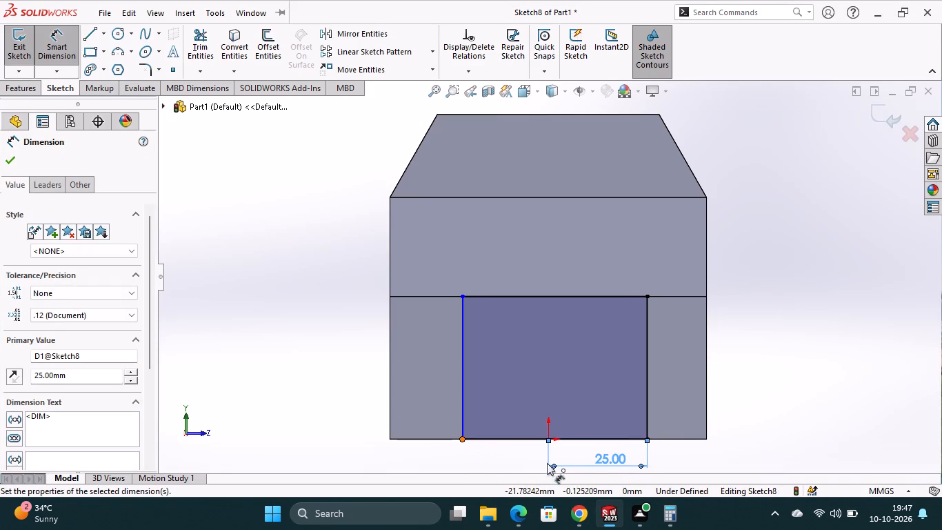
{"action": "left_click", "coordinate": [646, 439]}
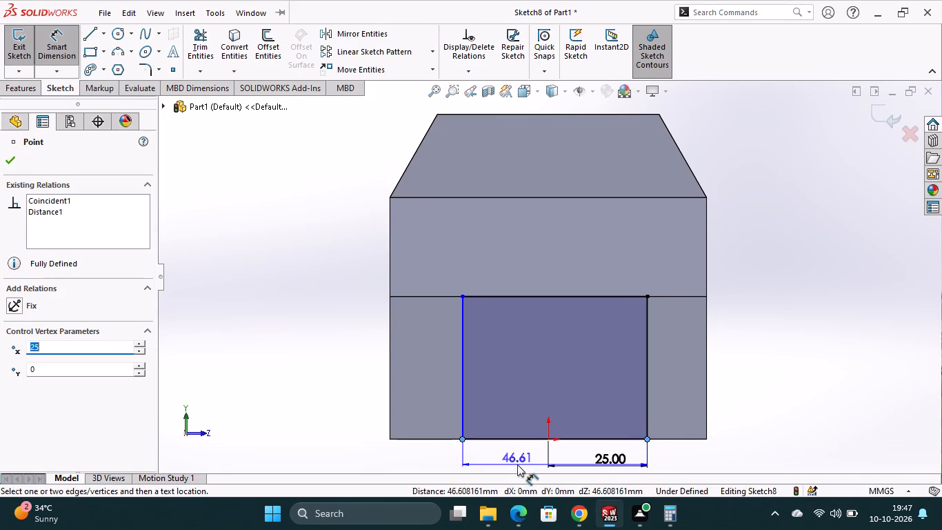
{"action": "left_click", "coordinate": [517, 464]}
{"action": "type", "text": "50"}
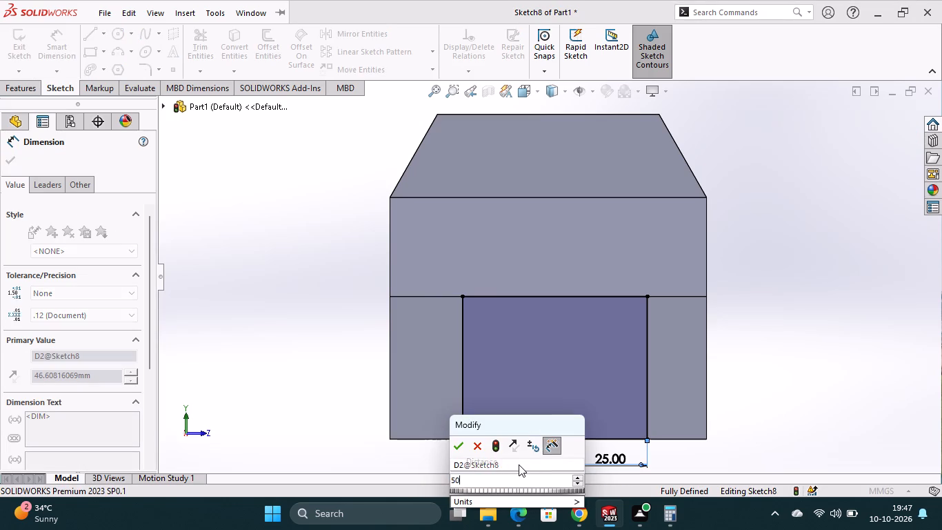
{"action": "key", "text": "Return"}
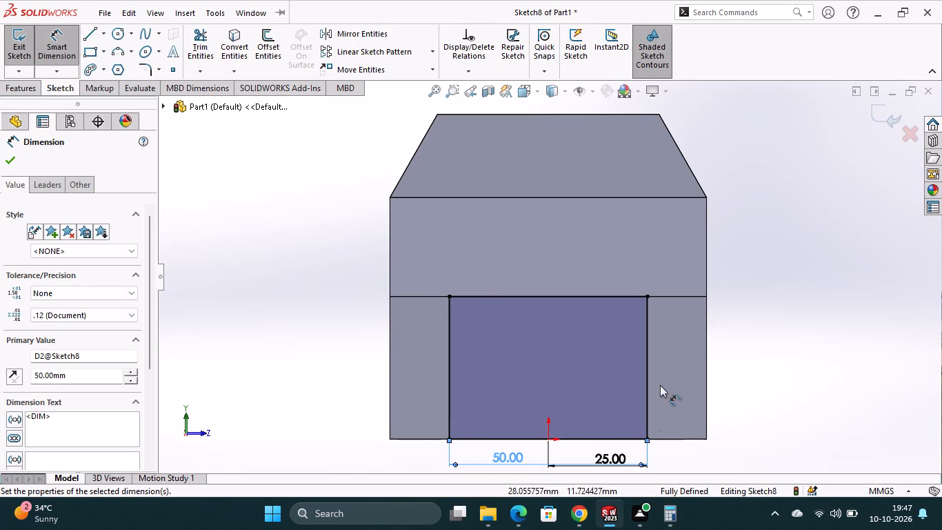
Add a driven vertical dimension between the origin and the rectangle's upper corner on the +Z side.
{"action": "left_click", "coordinate": [647, 295]}
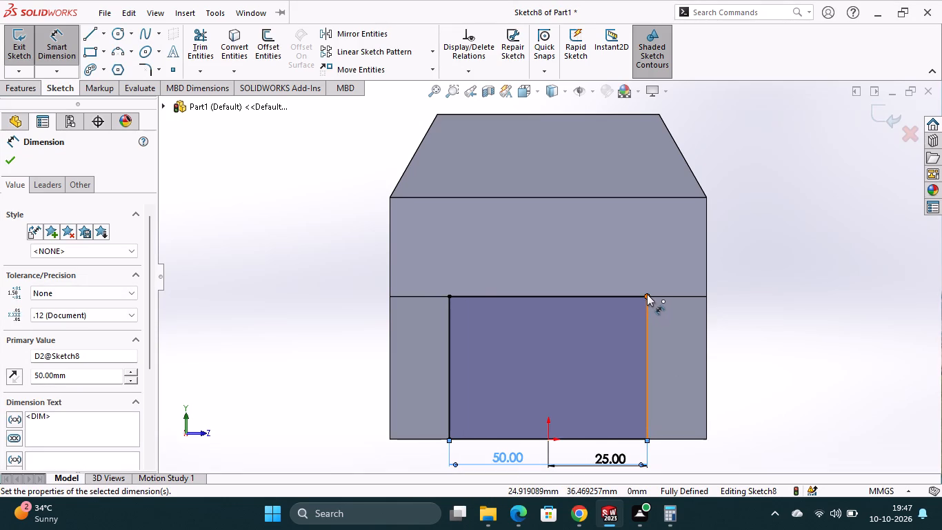
{"action": "left_click", "coordinate": [549, 440]}
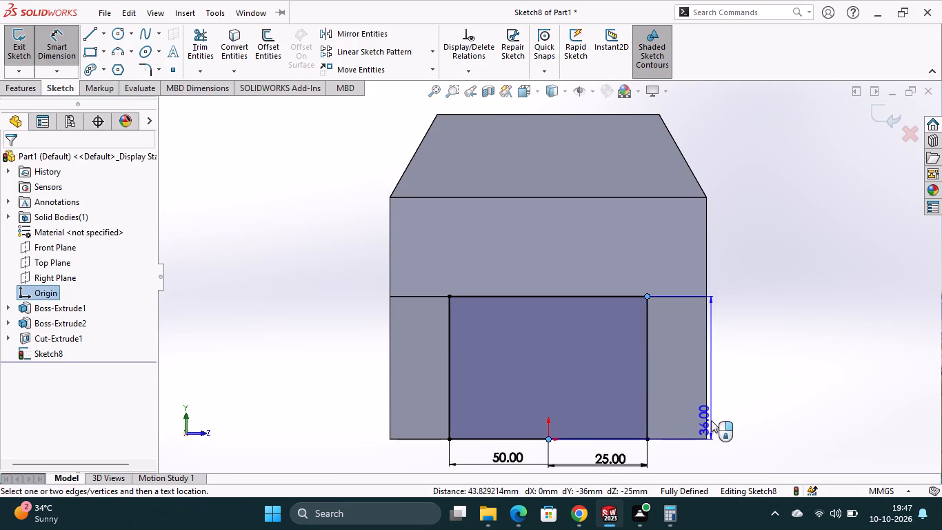
{"action": "left_click", "coordinate": [722, 411]}
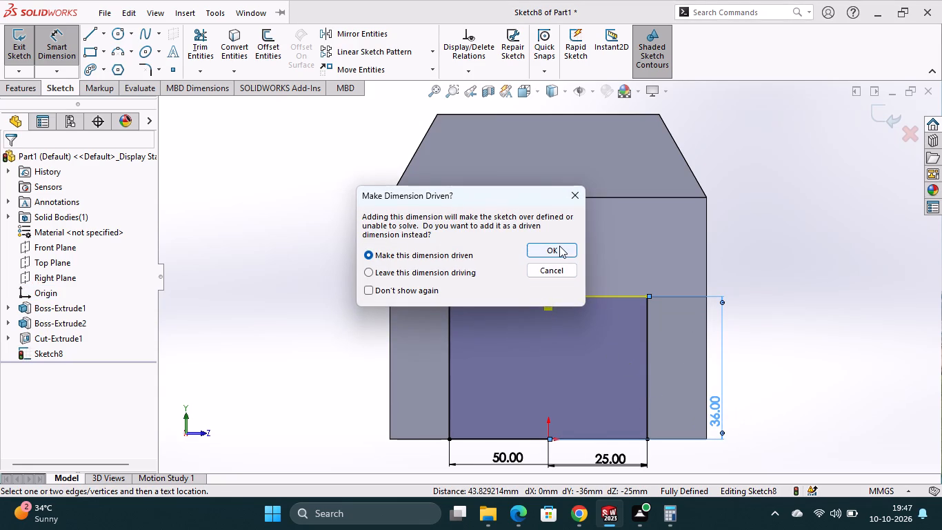
{"action": "left_click", "coordinate": [559, 246]}
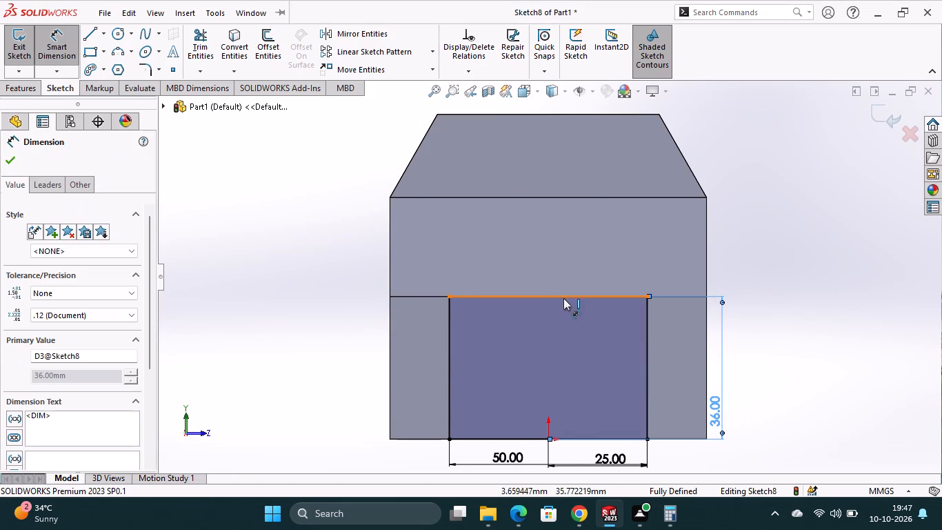
Close the rectangle sketch and extrude it 84 mm outward from the block's low vertical face as a blind, merged boss.
{"action": "left_click", "coordinate": [28, 51]}
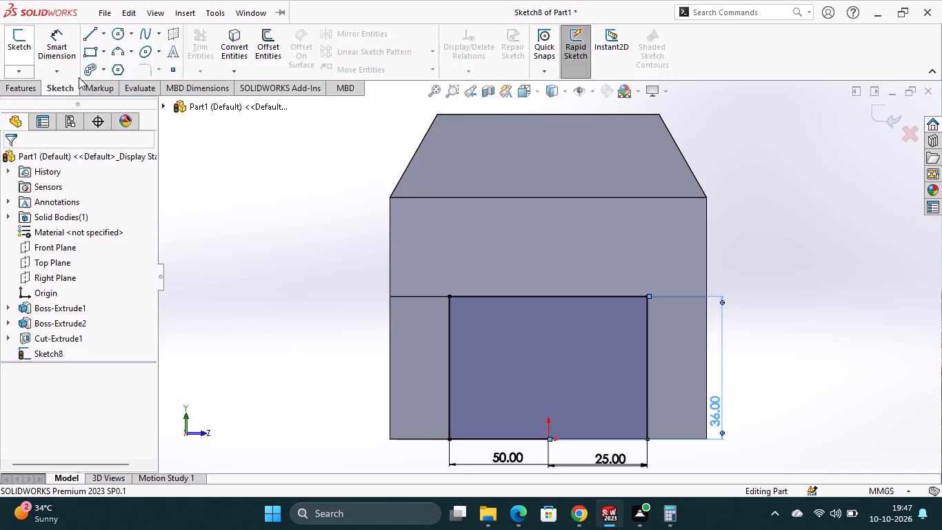
{"action": "left_click", "coordinate": [17, 42]}
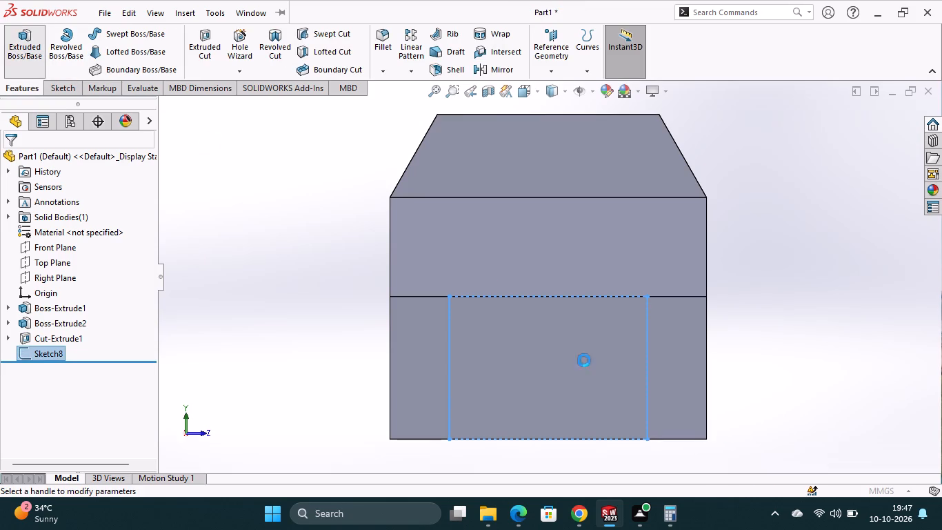
{"action": "middle_click_drag", "start_coordinate": [791, 362], "coordinate": [735, 384]}
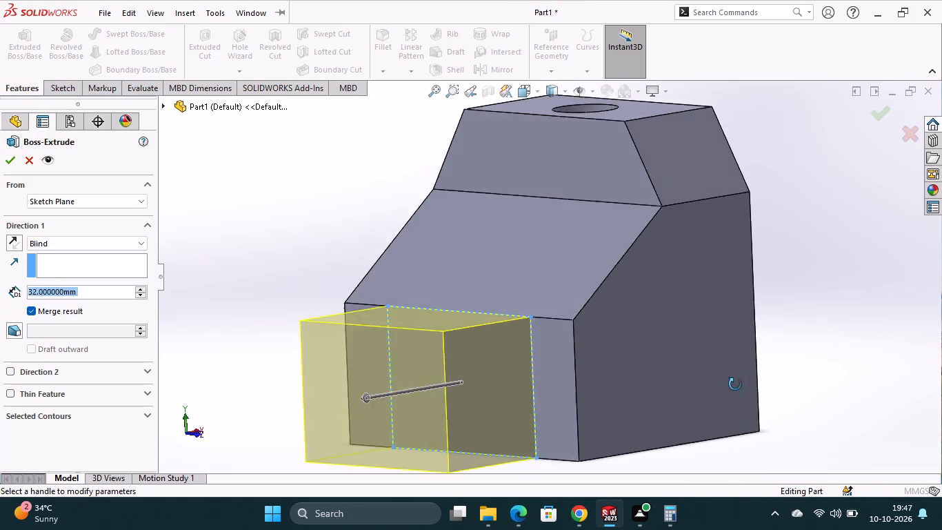
{"action": "middle_click_drag", "start_coordinate": [735, 384], "coordinate": [704, 384]}
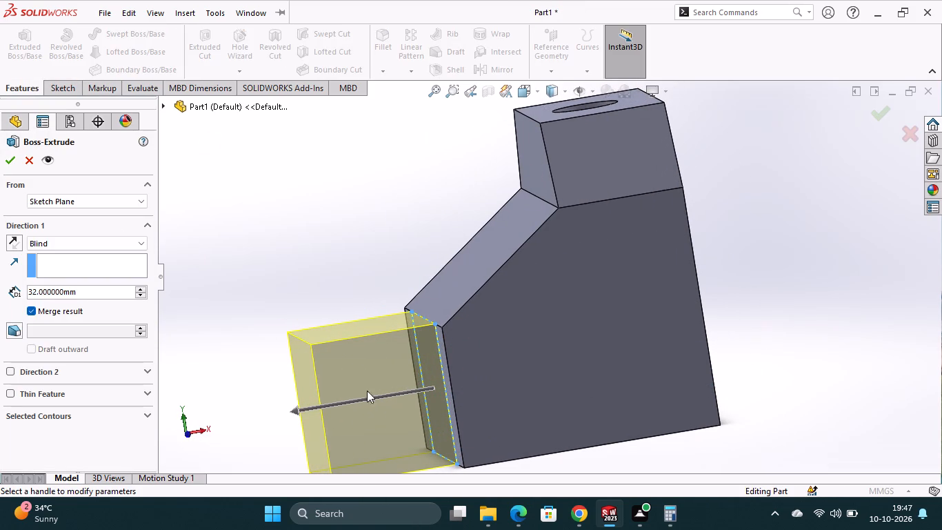
{"action": "left_click", "coordinate": [81, 288]}
{"action": "left_click_drag", "start_coordinate": [81, 288], "coordinate": [74, 291]}
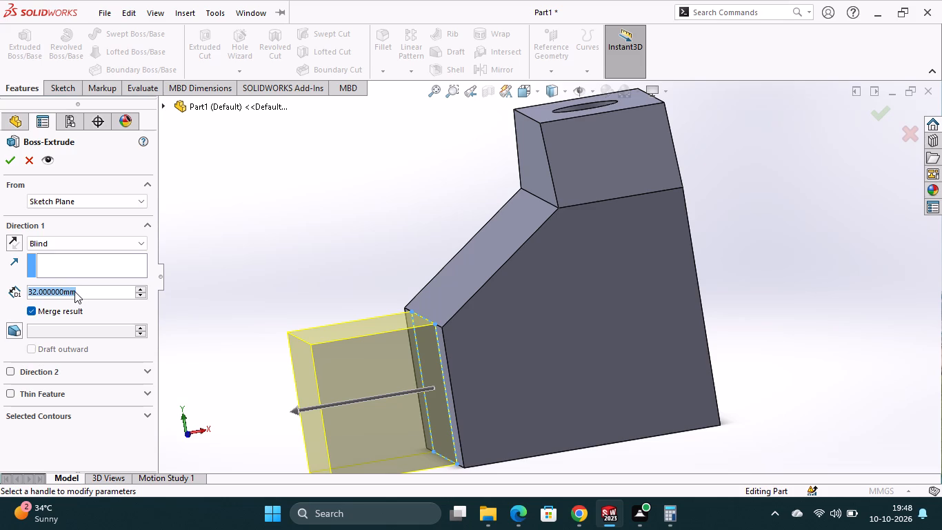
{"action": "type", "text": "84"}
{"action": "key", "text": "Return"}
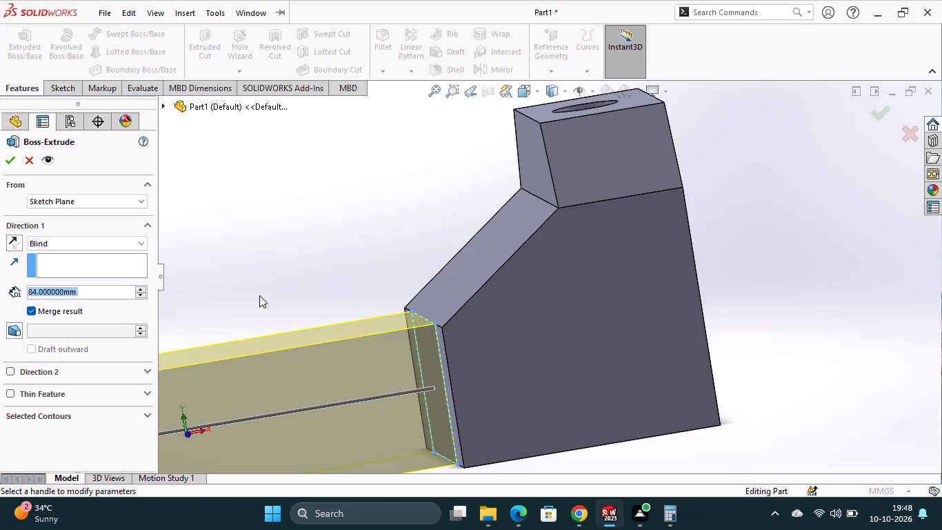
{"action": "scroll", "coordinate": [374, 315], "scroll_direction": "up", "scroll_amount": 3}
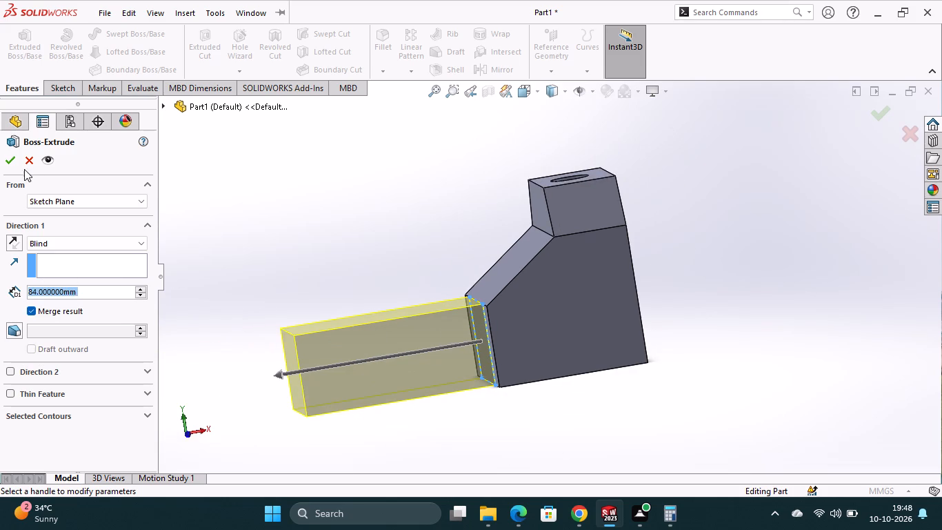
{"action": "left_click", "coordinate": [11, 158]}
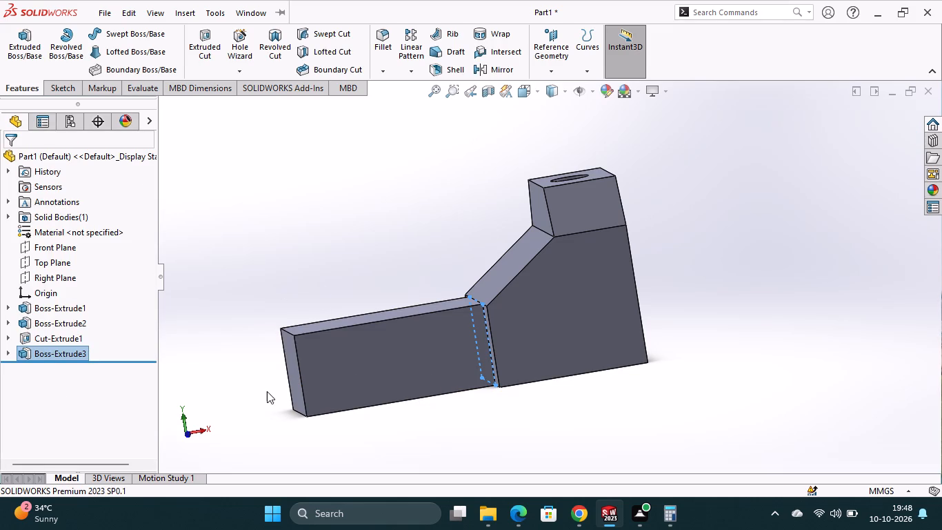
Sketch a corner rectangle about 27 mm wide on the arm's end face, running from its top edge to its bottom edge.
{"action": "middle_click_drag", "start_coordinate": [268, 391], "coordinate": [319, 410]}
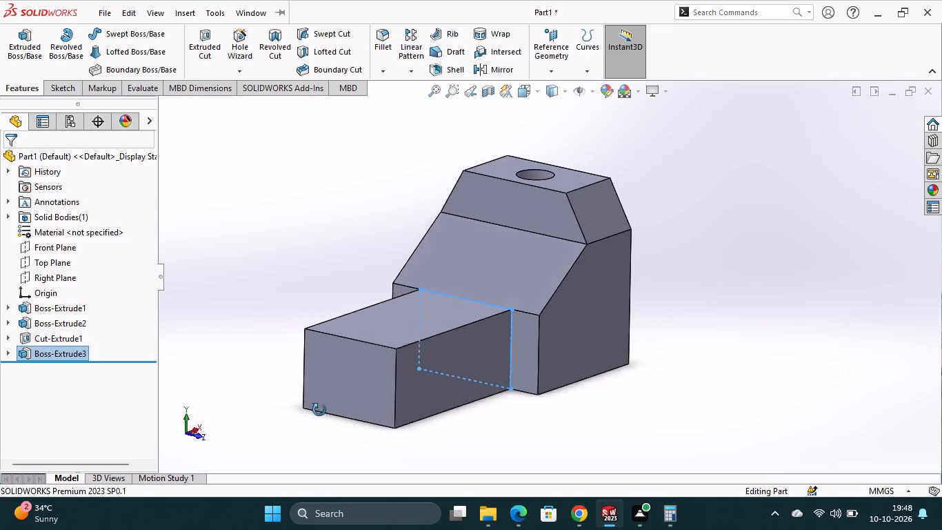
{"action": "middle_click_drag", "start_coordinate": [319, 410], "coordinate": [365, 420]}
{"action": "scroll", "coordinate": [414, 401], "scroll_direction": "up", "scroll_amount": 2}
{"action": "left_click", "coordinate": [465, 371]}
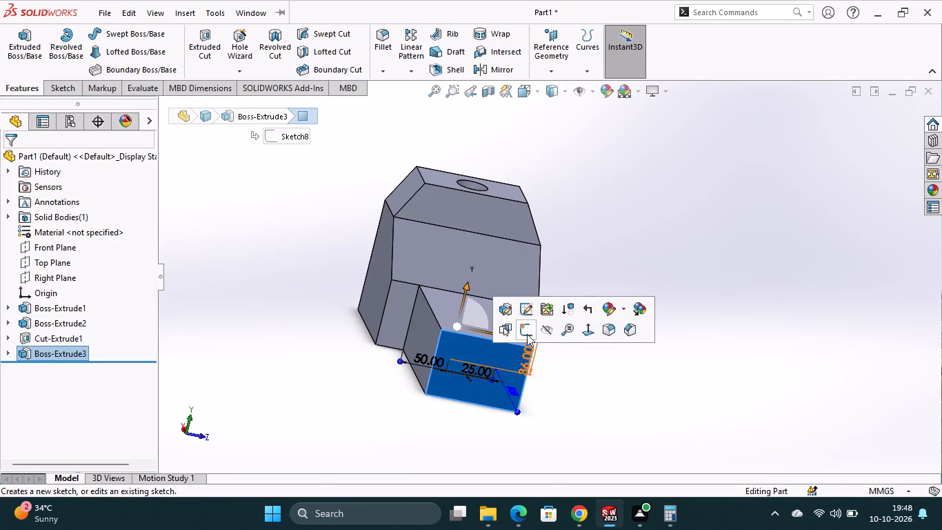
{"action": "left_click", "coordinate": [527, 333]}
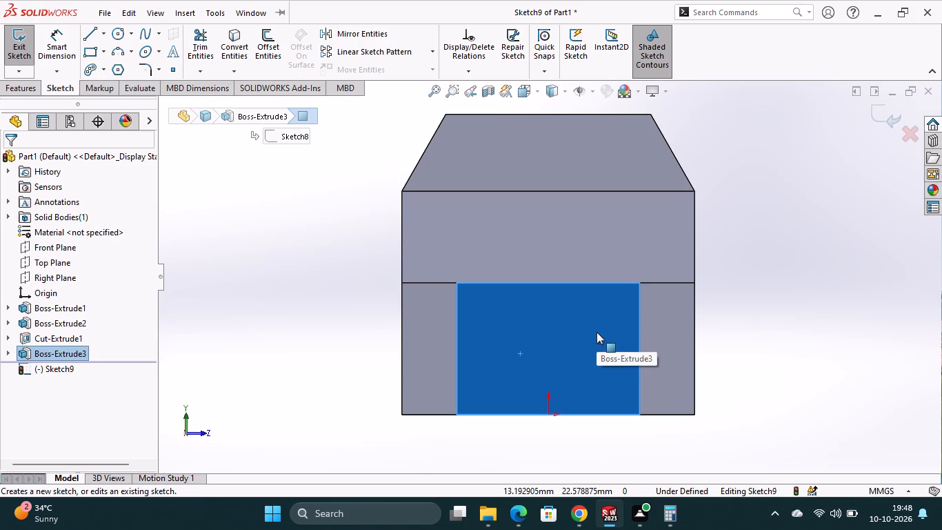
{"action": "left_click", "coordinate": [92, 51]}
{"action": "left_click", "coordinate": [503, 284]}
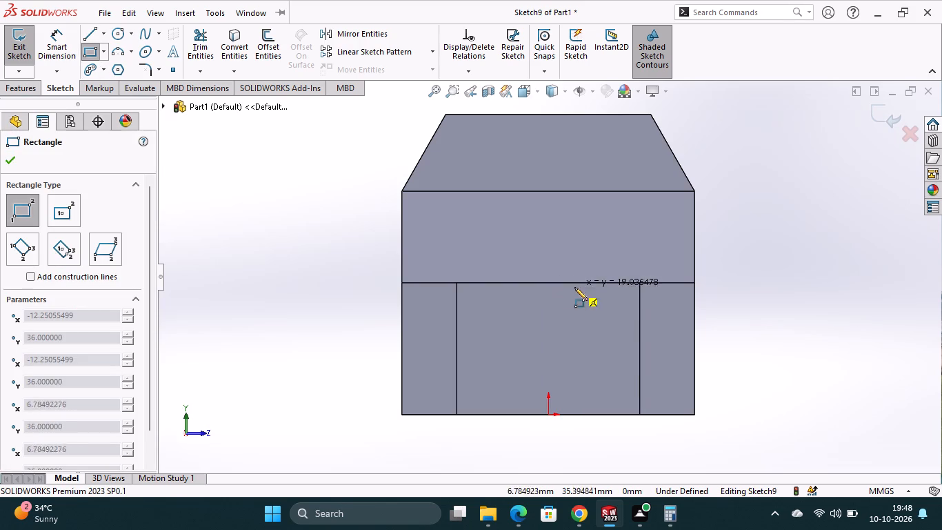
{"action": "left_click", "coordinate": [601, 414]}
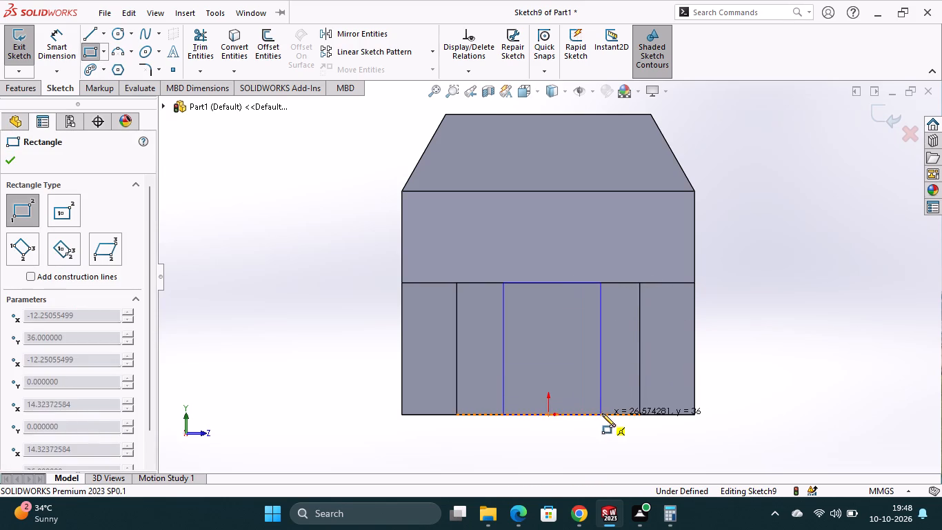
{"action": "key", "text": "Escape"}
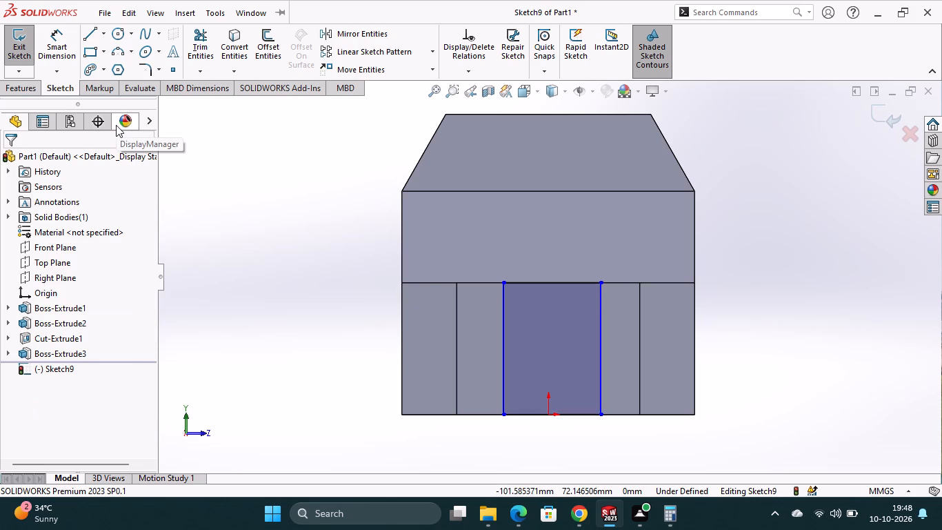
Dimension each lower corner of the rectangle 15 mm from the nearest lower corner of the arm's end face.
{"action": "left_click", "coordinate": [59, 47]}
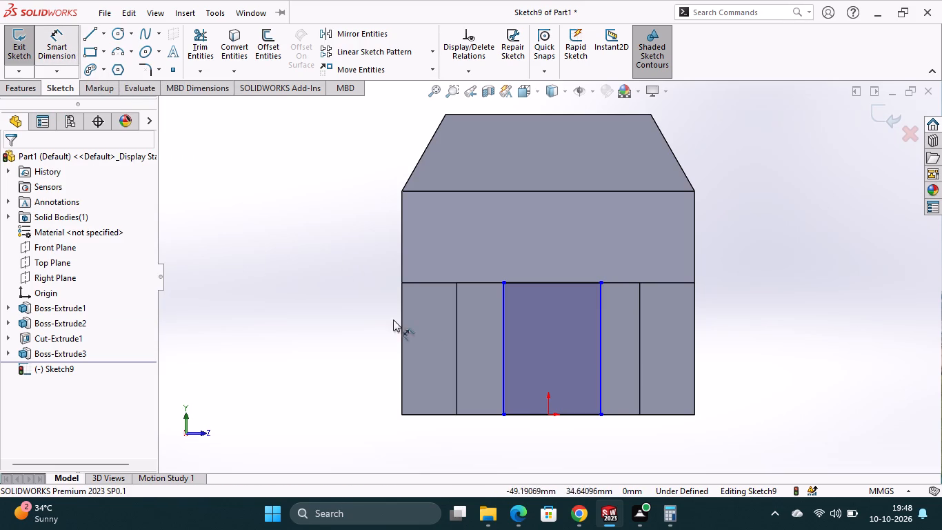
{"action": "left_click", "coordinate": [503, 415]}
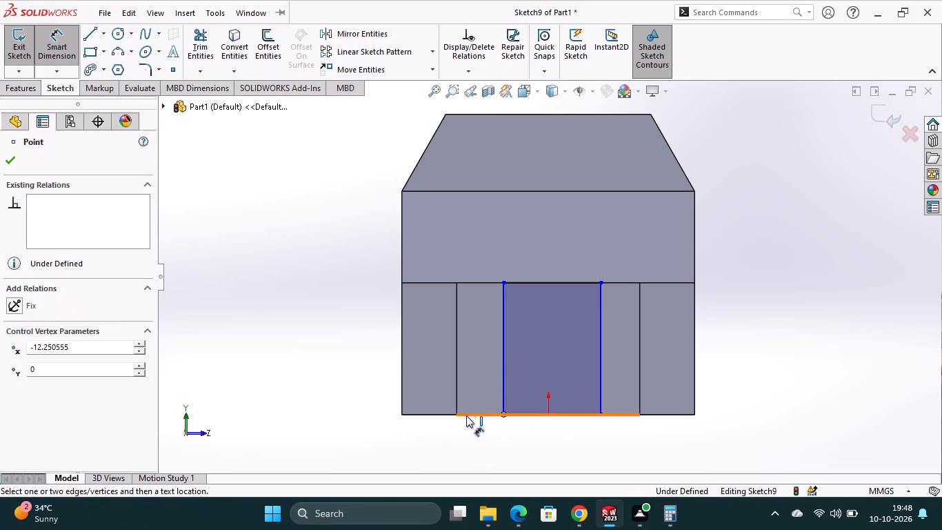
{"action": "left_click", "coordinate": [456, 415]}
{"action": "left_click", "coordinate": [475, 437]}
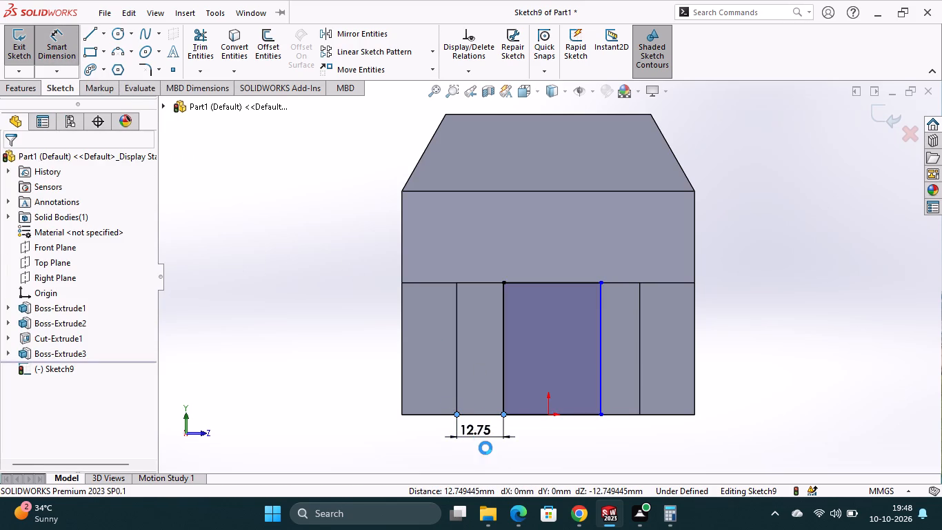
{"action": "type", "text": "15"}
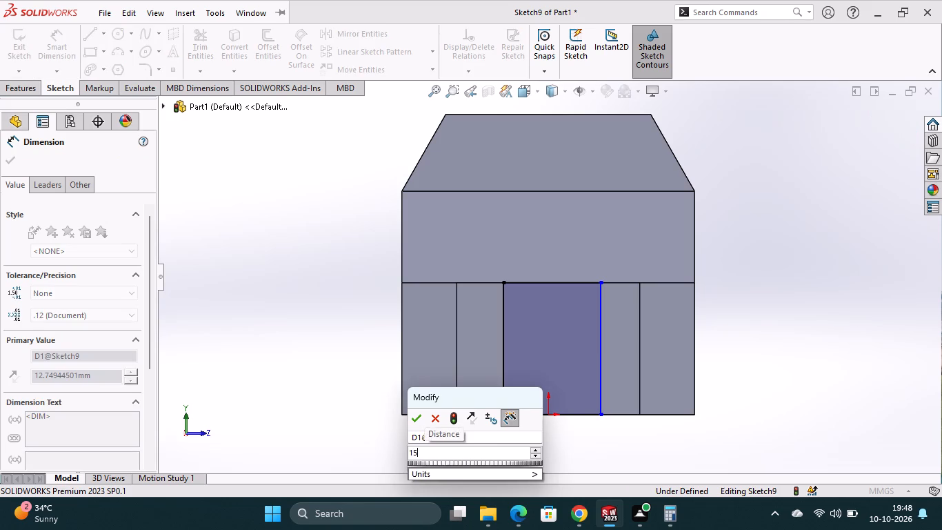
{"action": "key", "text": "Return"}
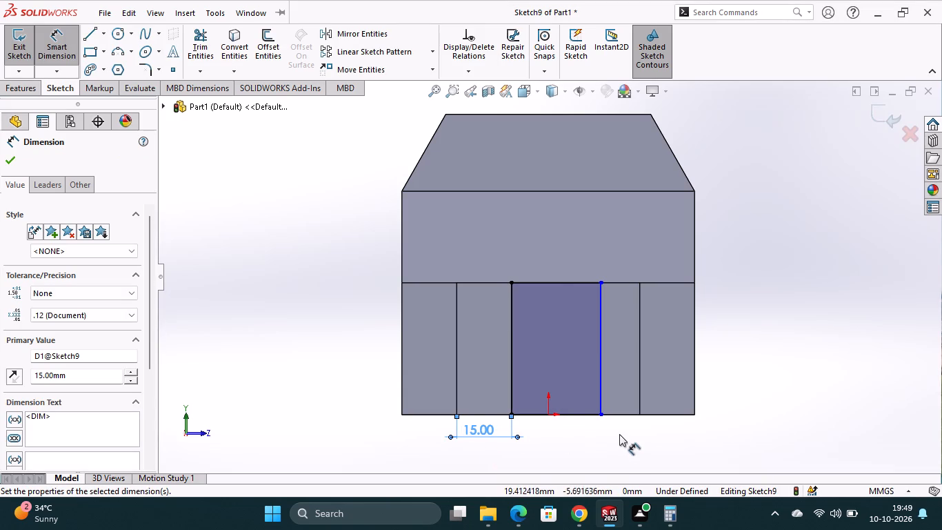
{"action": "left_click", "coordinate": [602, 415]}
{"action": "left_click", "coordinate": [641, 415]}
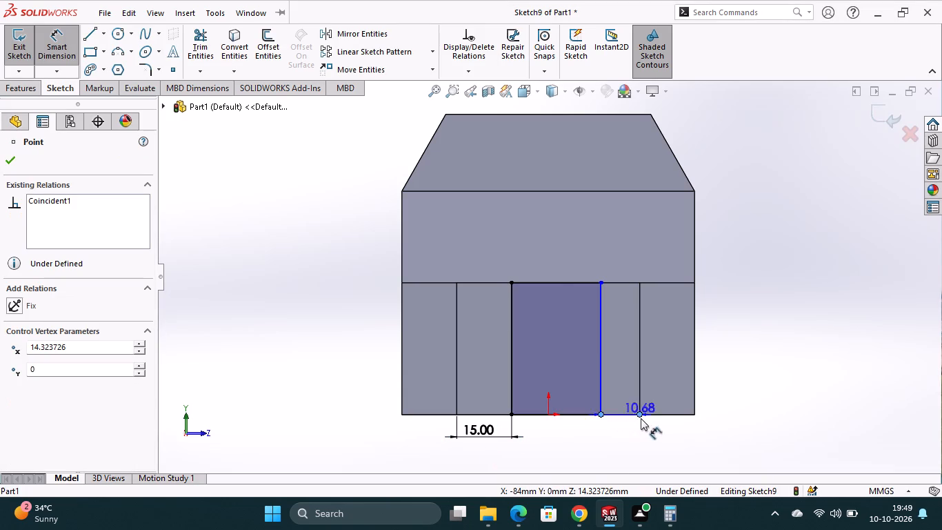
{"action": "left_click", "coordinate": [622, 433]}
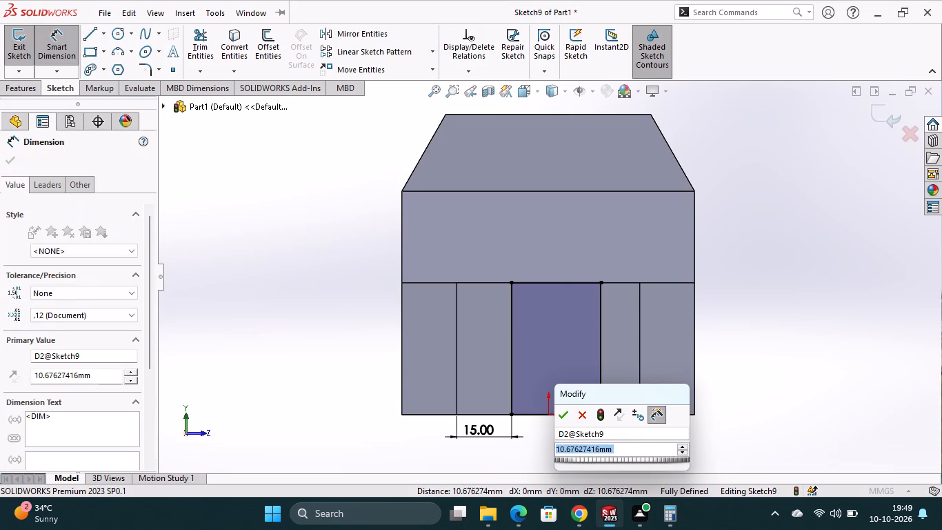
{"action": "type", "text": "15"}
{"action": "key", "text": "Return"}
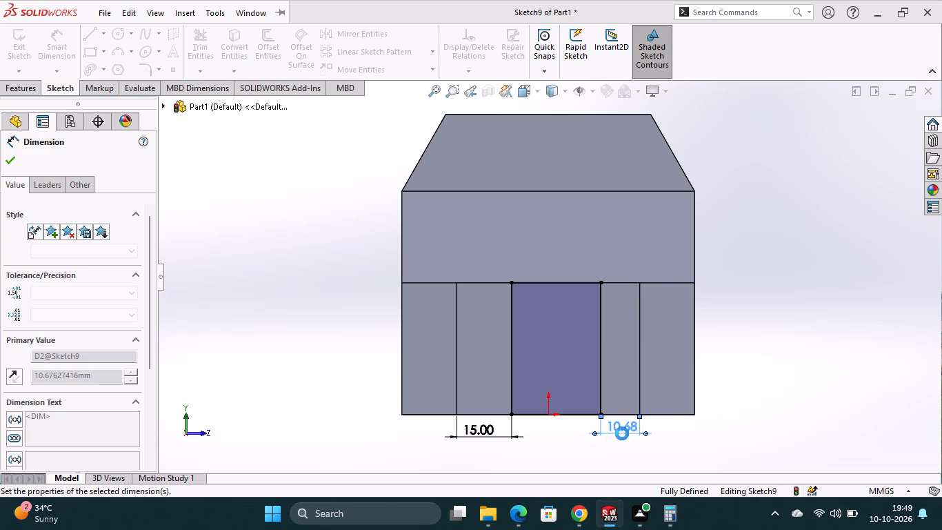
{"action": "left_click", "coordinate": [565, 415]}
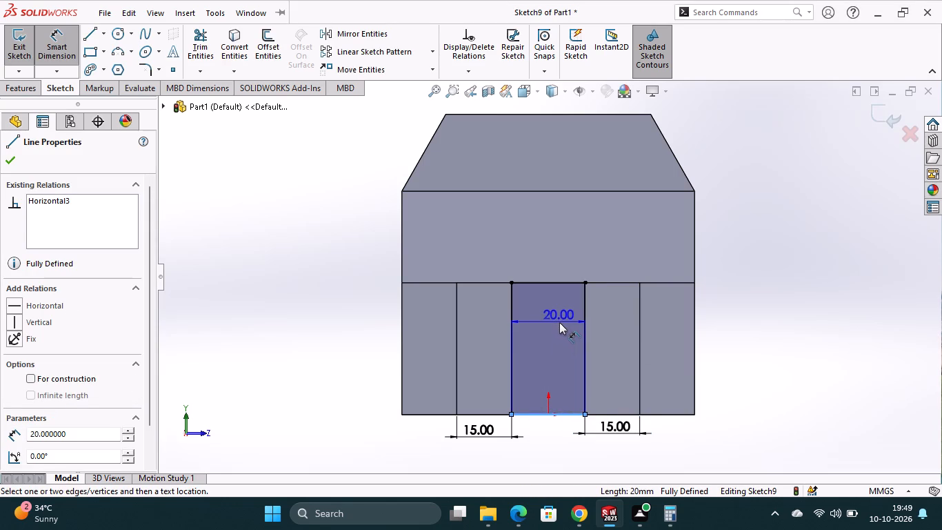
{"action": "key", "text": "Escape"}
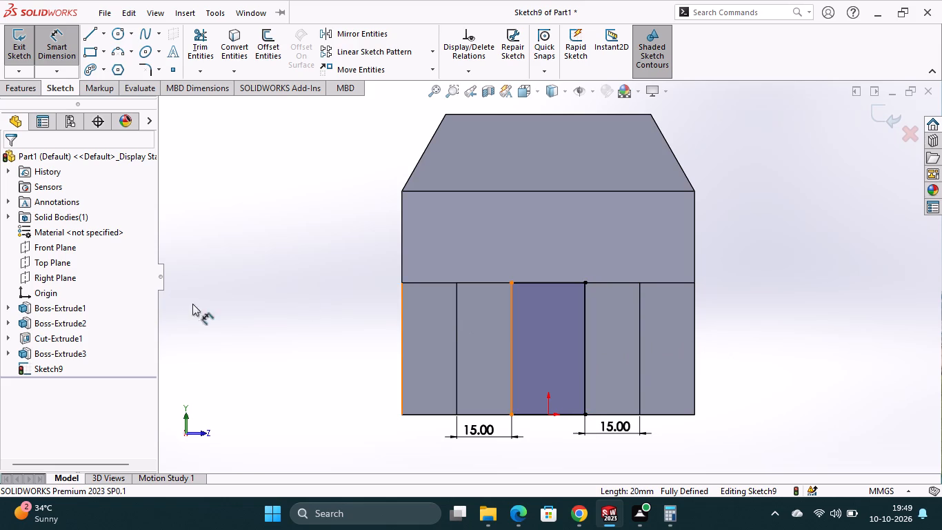
Close the sketch and cut the rectangle 45 mm deep into the arm with a blind Extruded Cut.
{"action": "left_click", "coordinate": [20, 52]}
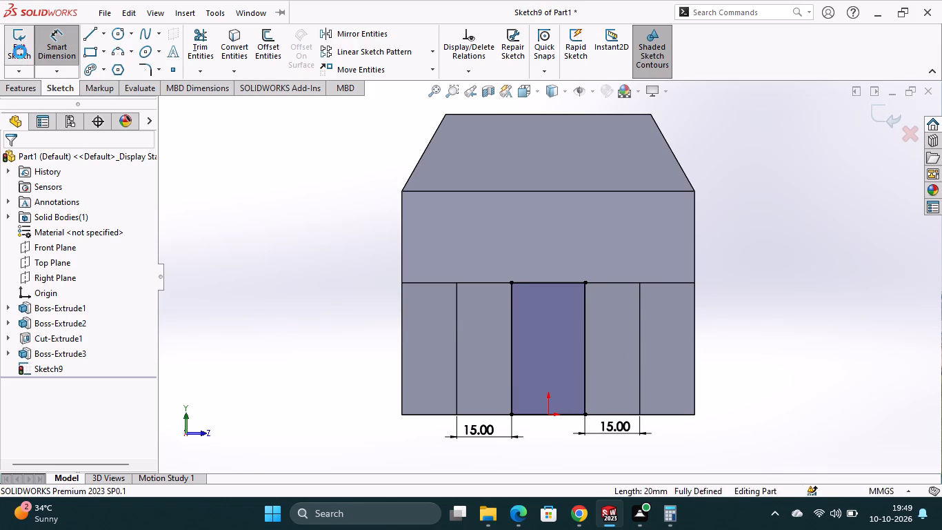
{"action": "left_click", "coordinate": [205, 50]}
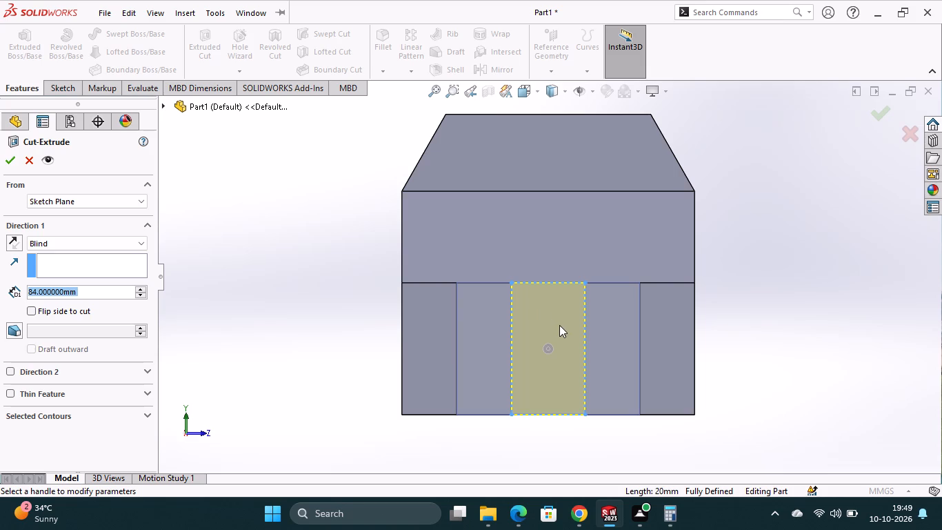
{"action": "middle_click_drag", "start_coordinate": [777, 315], "coordinate": [728, 360]}
{"action": "scroll", "coordinate": [777, 323], "scroll_direction": "down", "scroll_amount": 1}
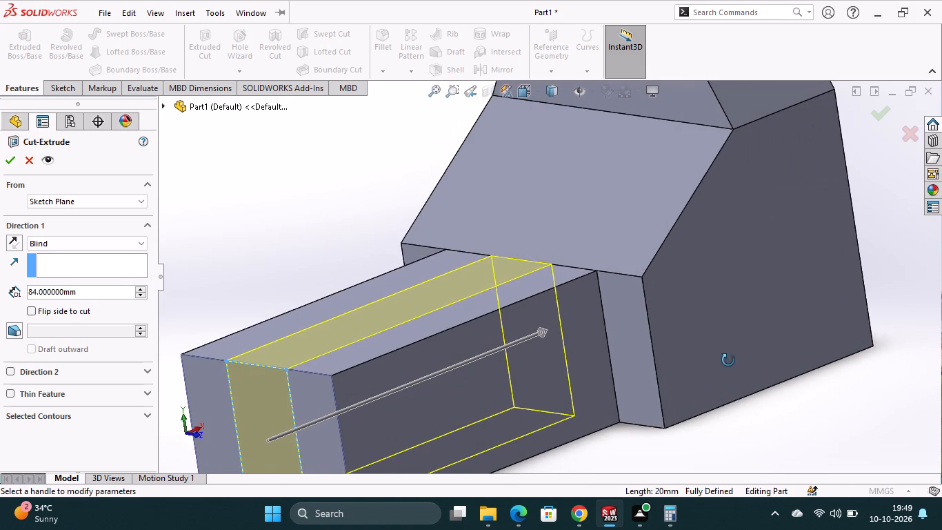
{"action": "middle_click_drag", "start_coordinate": [728, 360], "coordinate": [728, 361]}
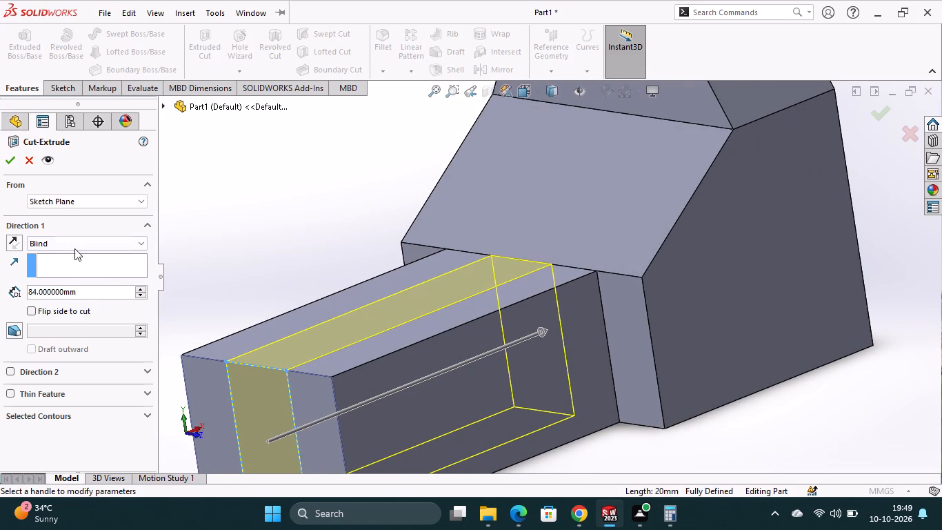
{"action": "left_click_drag", "start_coordinate": [81, 293], "coordinate": [59, 292]}
{"action": "key", "text": "4"}
{"action": "key", "text": "5"}
{"action": "key", "text": "Return"}
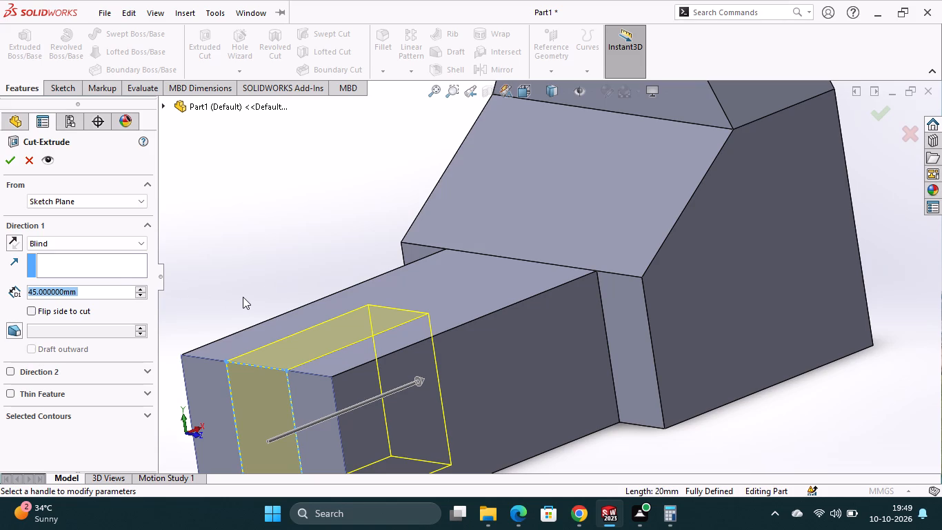
{"action": "left_click", "coordinate": [12, 162]}
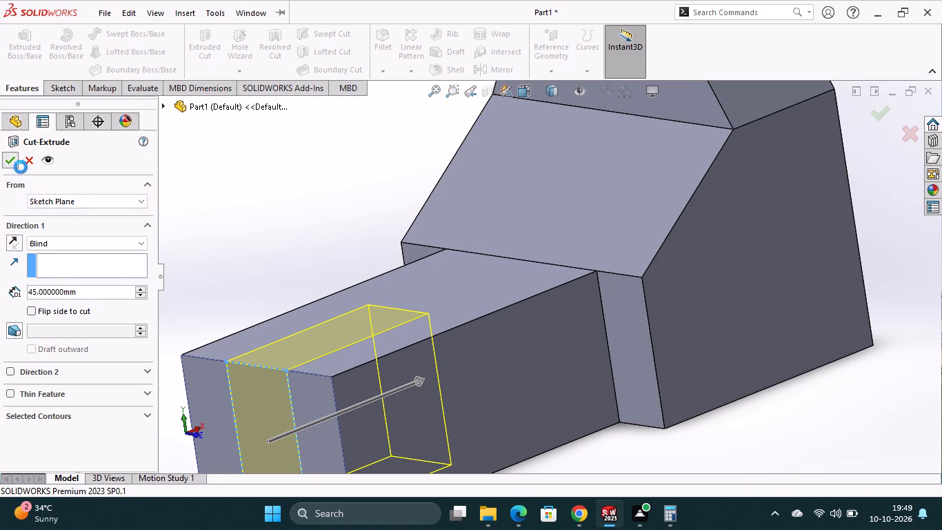
Start a sketch on the arm's top face and draw a horizontal centerline about 74 mm long from the origin out through the slot.
{"action": "middle_click_drag", "start_coordinate": [603, 428], "coordinate": [641, 434]}
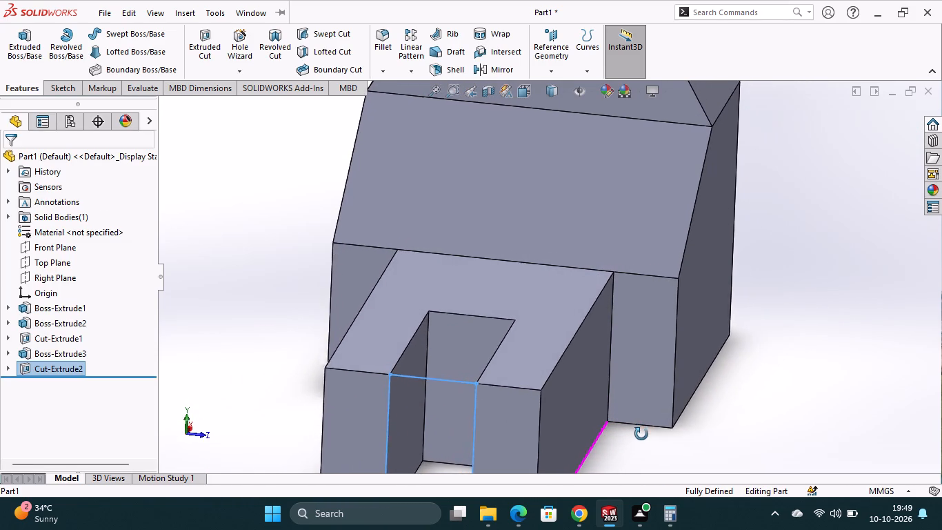
{"action": "middle_click_drag", "start_coordinate": [641, 434], "coordinate": [648, 435]}
{"action": "left_click", "coordinate": [507, 297]}
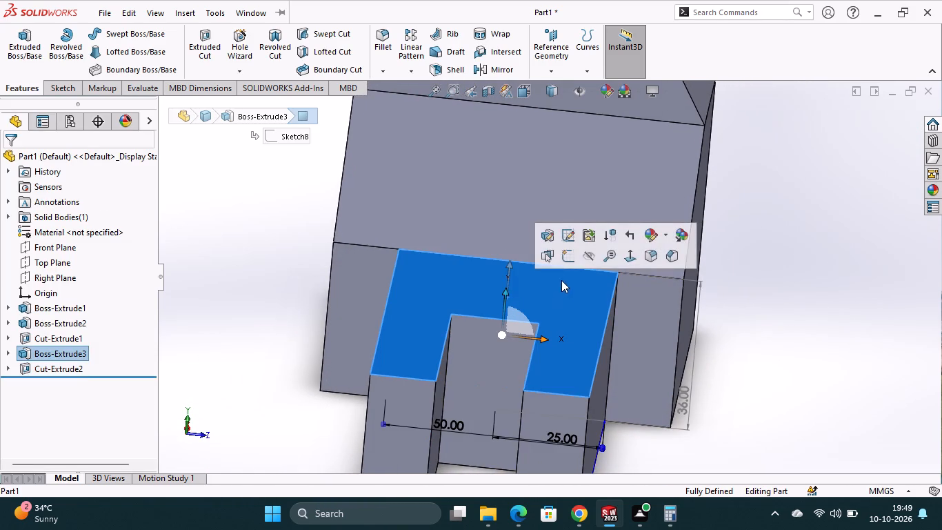
{"action": "left_click", "coordinate": [565, 257]}
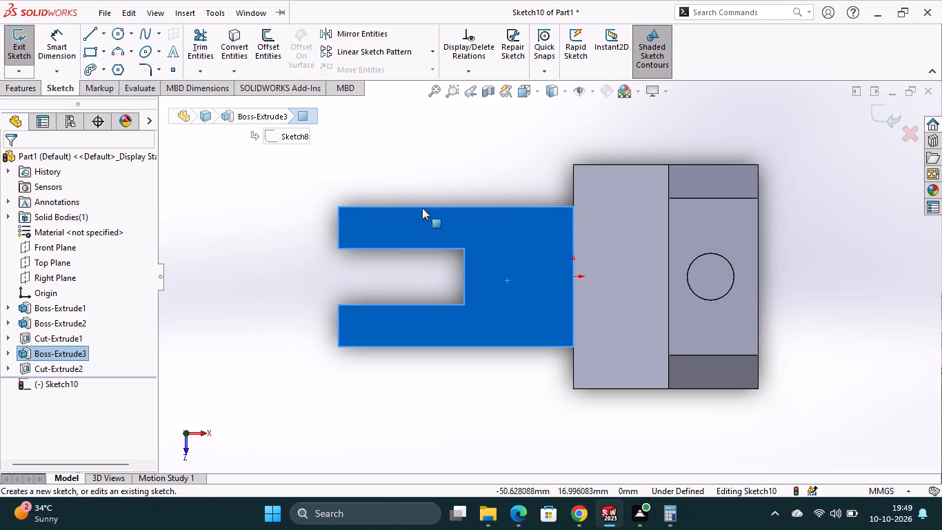
{"action": "left_click", "coordinate": [119, 34]}
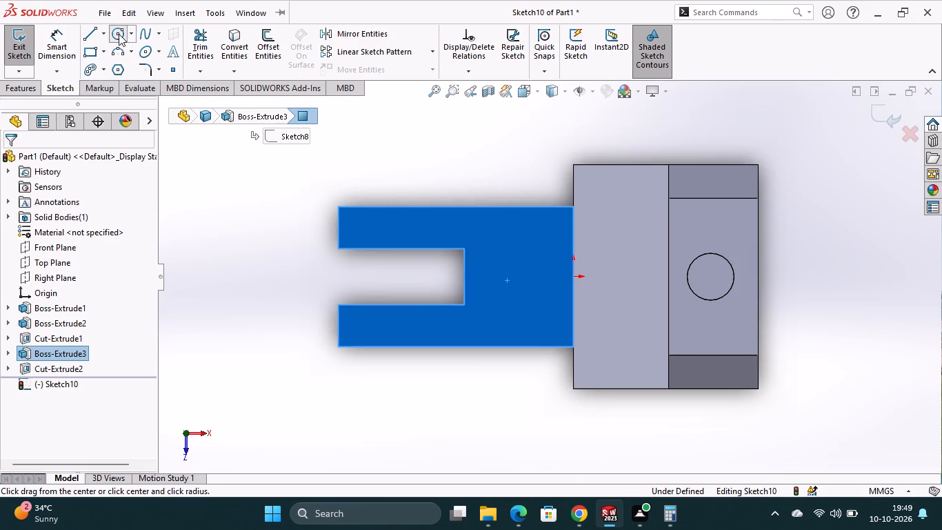
{"action": "key", "text": "Escape"}
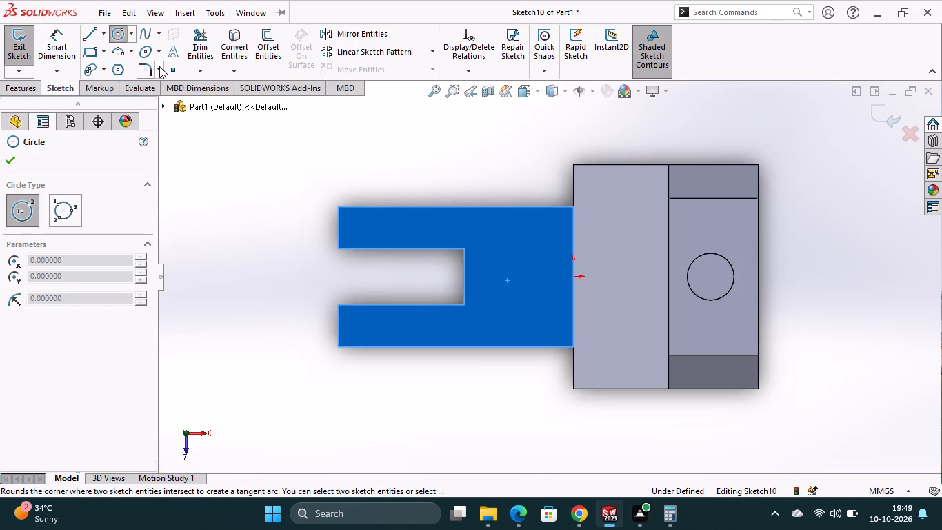
{"action": "left_click", "coordinate": [105, 33]}
{"action": "left_click", "coordinate": [122, 70]}
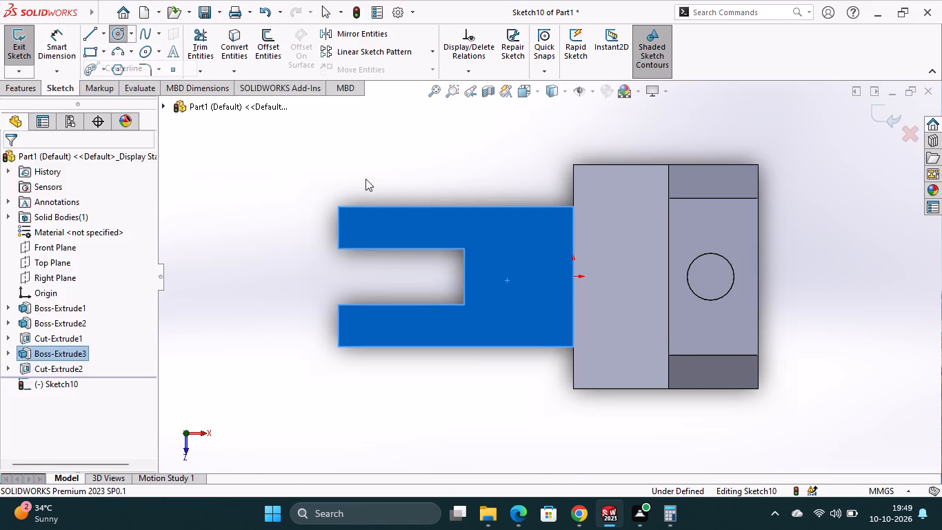
{"action": "left_click", "coordinate": [572, 275]}
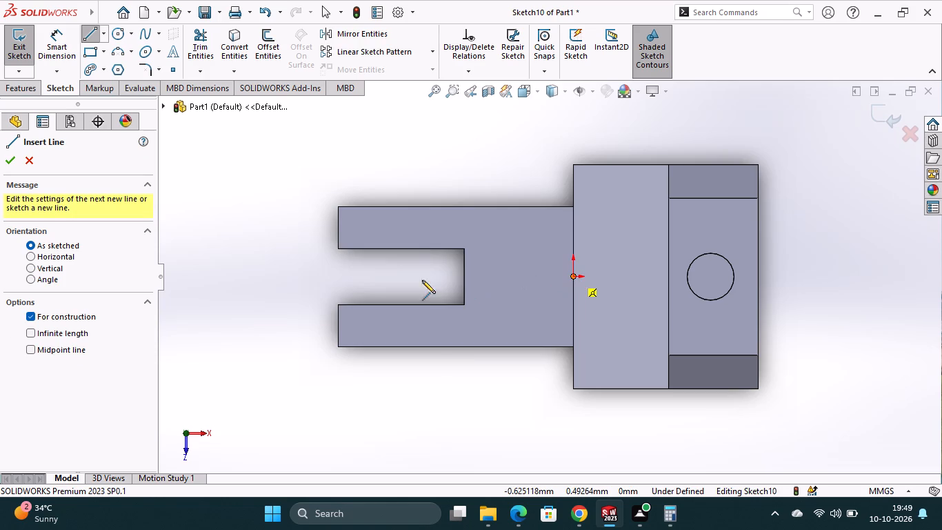
{"action": "left_click", "coordinate": [367, 275]}
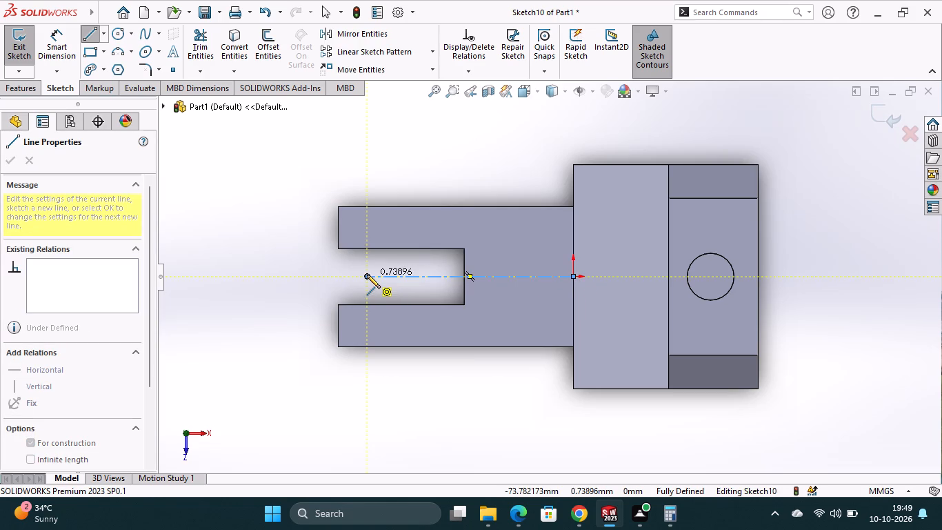
{"action": "key", "text": "Escape"}
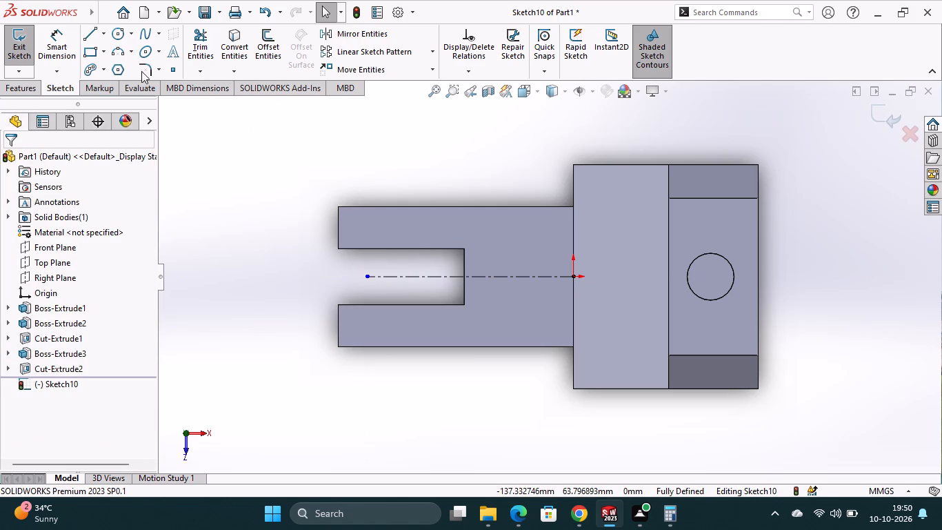
Sketch a circle centred where the centerline crosses the slot's inner end edge and set its diameter to 20 mm.
{"action": "left_click", "coordinate": [117, 31]}
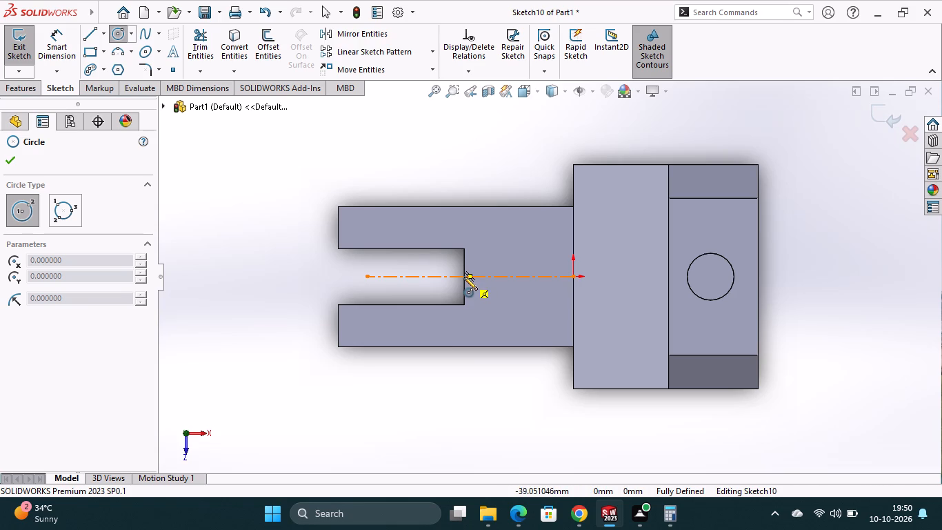
{"action": "left_click", "coordinate": [465, 276]}
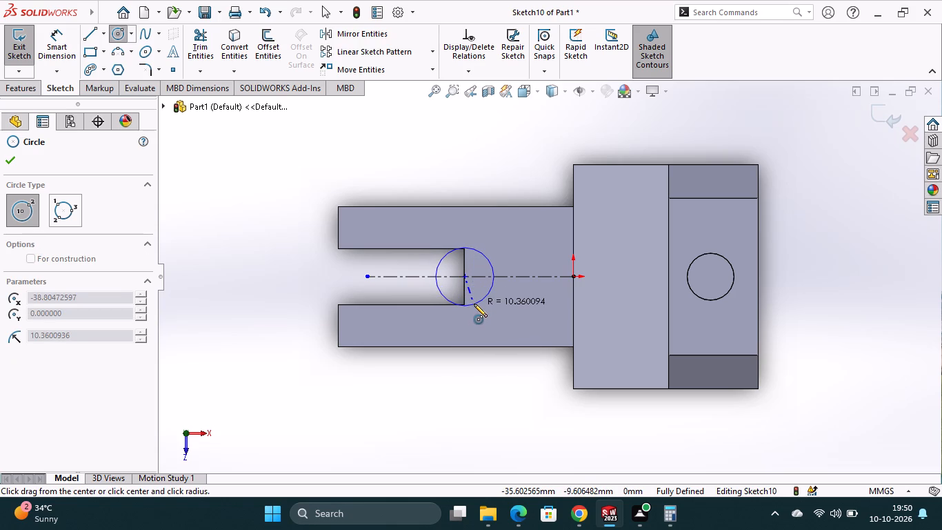
{"action": "left_click", "coordinate": [474, 304]}
{"action": "key", "text": "Escape"}
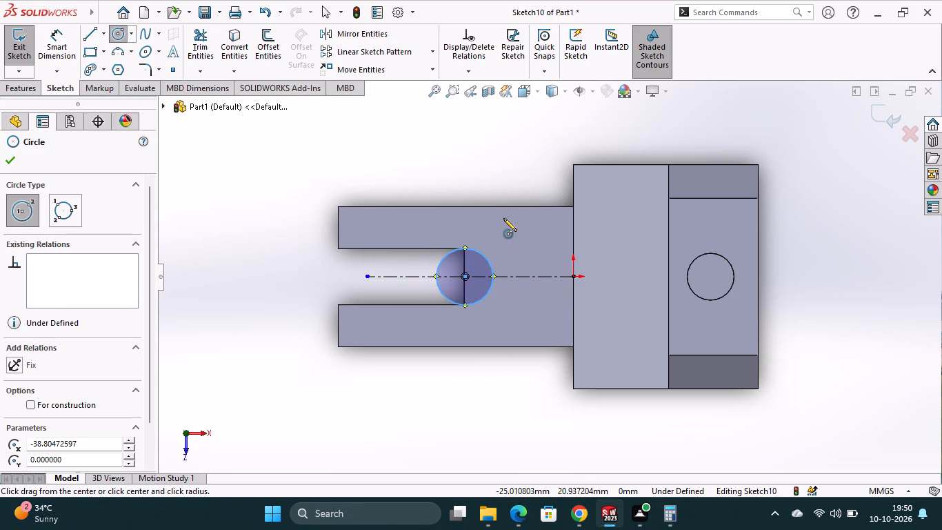
{"action": "left_click", "coordinate": [59, 57]}
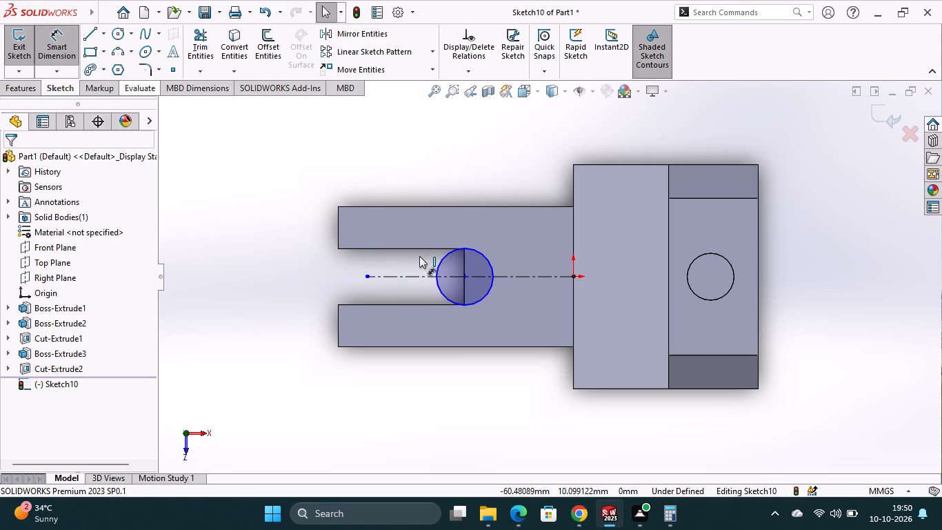
{"action": "left_click", "coordinate": [439, 262]}
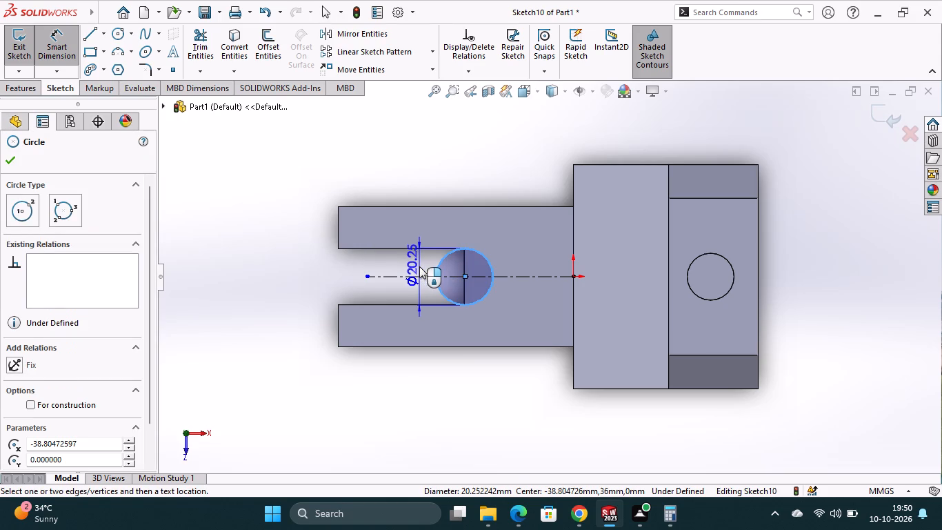
{"action": "left_click", "coordinate": [420, 266]}
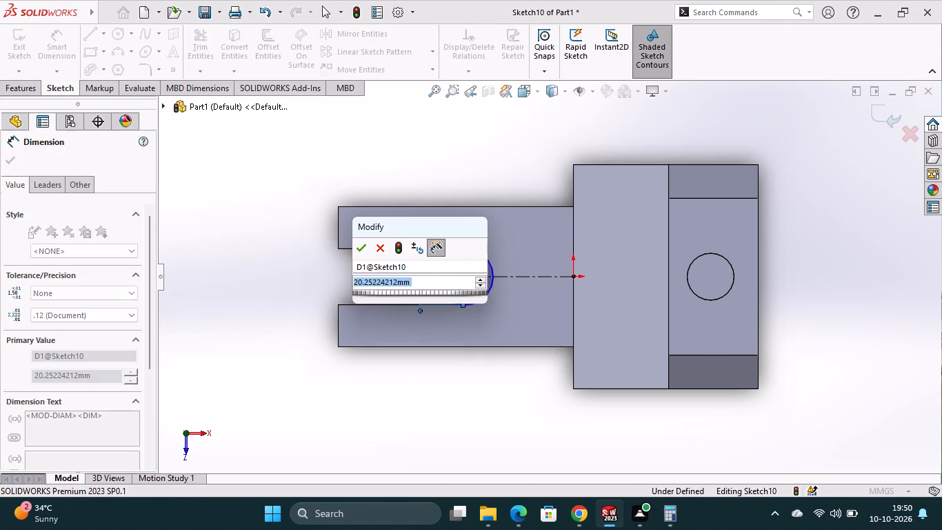
{"action": "key", "text": "2"}
{"action": "key", "text": "0"}
{"action": "key", "text": "Return"}
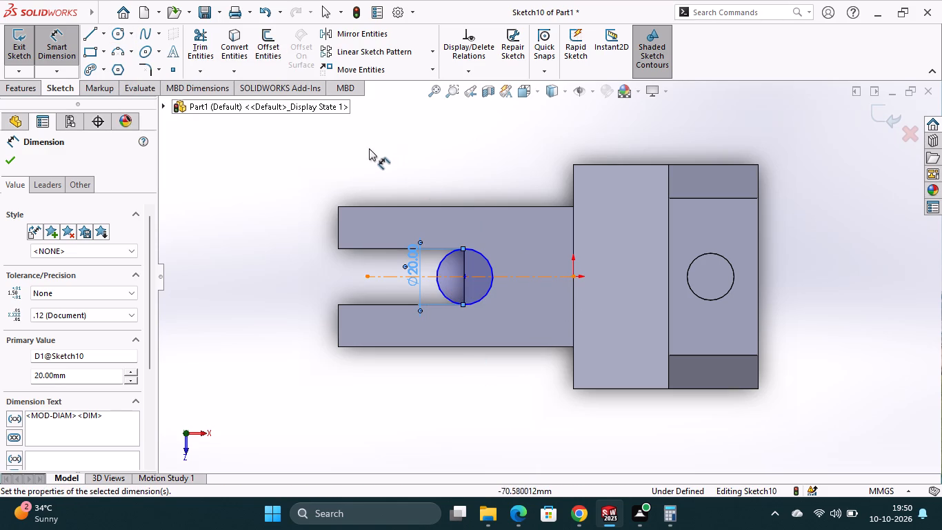
Close the sketch and cut the circle 36 mm deep through the arm with a blind Extruded Cut.
{"action": "left_click", "coordinate": [16, 48]}
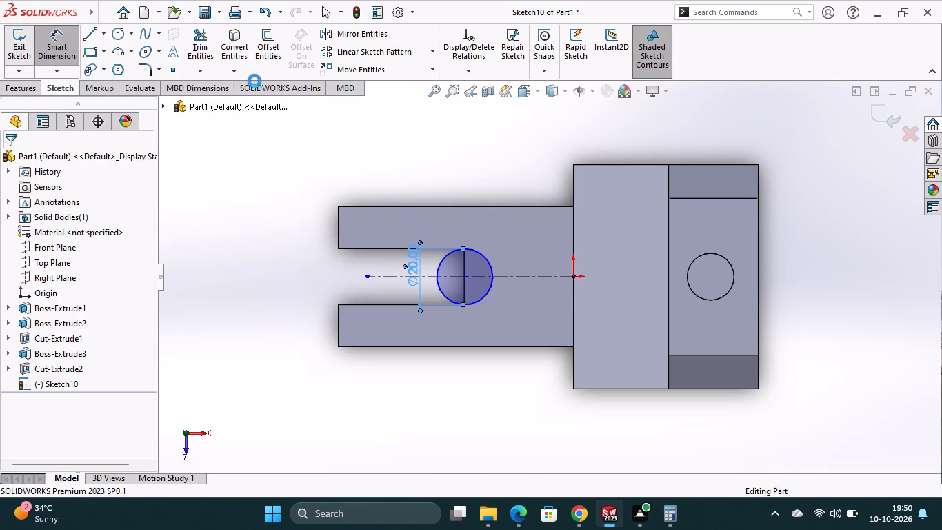
{"action": "left_click", "coordinate": [208, 57]}
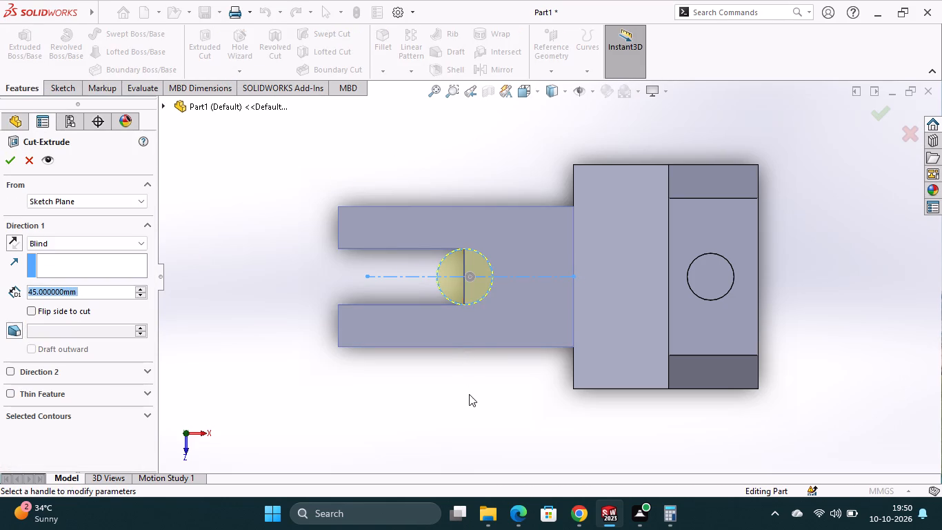
{"action": "scroll", "coordinate": [471, 396], "scroll_direction": "down", "scroll_amount": 1}
{"action": "middle_click_drag", "start_coordinate": [471, 396], "coordinate": [514, 382]}
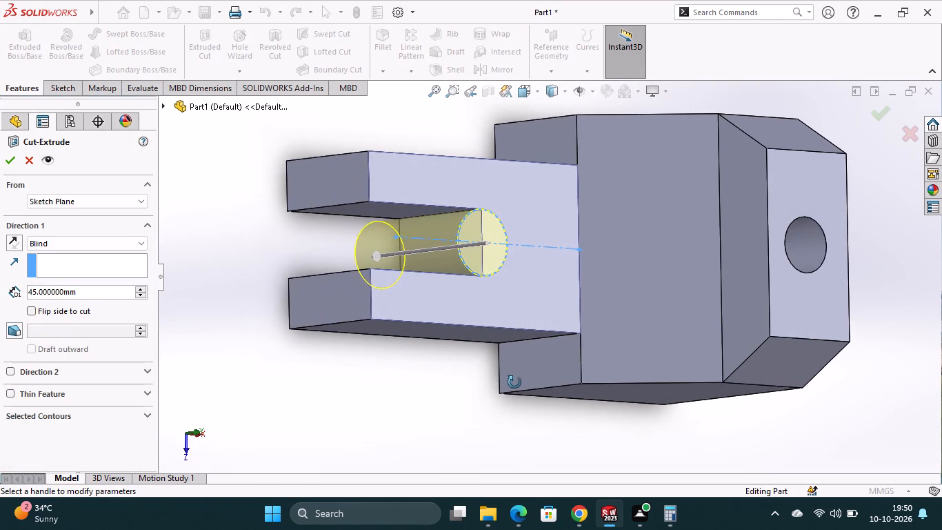
{"action": "scroll", "coordinate": [505, 379], "scroll_direction": "up", "scroll_amount": 1}
{"action": "left_click", "coordinate": [84, 293]}
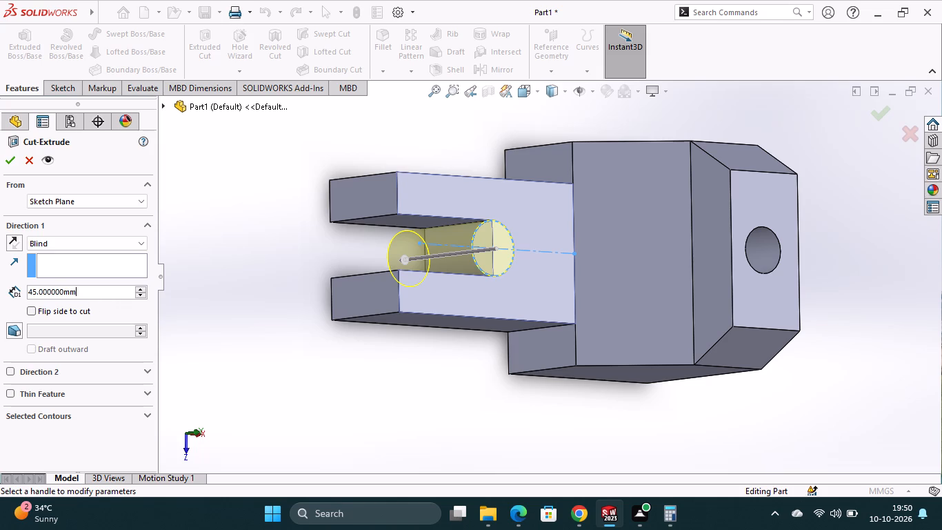
{"action": "left_click_drag", "start_coordinate": [84, 290], "coordinate": [28, 293]}
{"action": "type", "text": "36"}
{"action": "key", "text": "Return"}
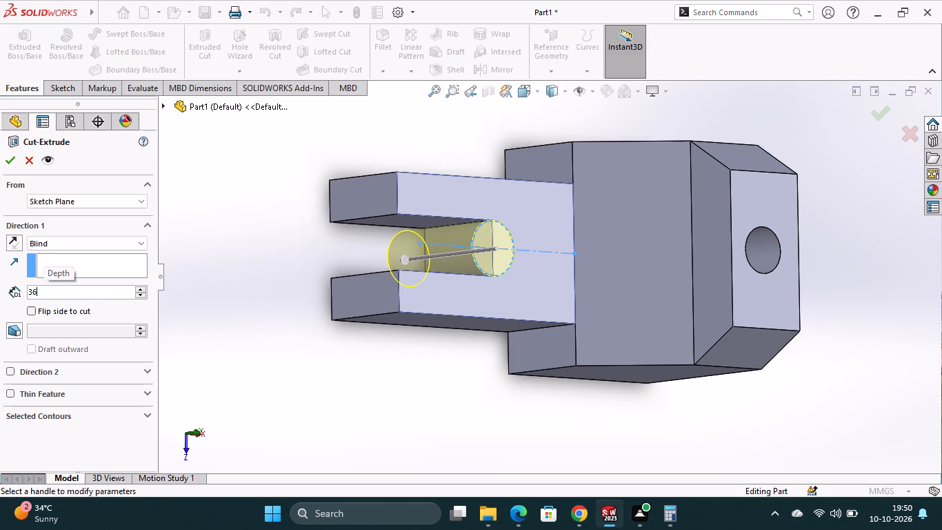
{"action": "left_click", "coordinate": [6, 161]}
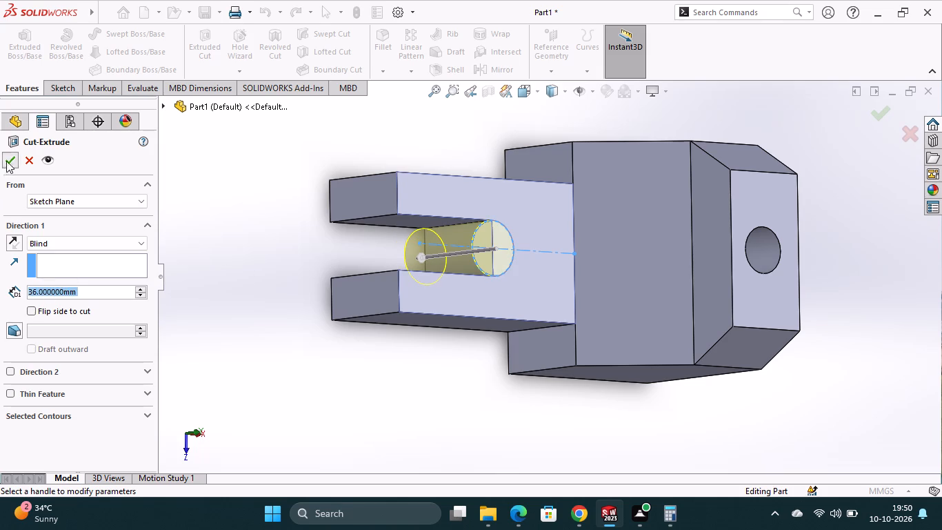
Start a sketch on the block's top face and draw a circle concentric with the existing hole, matching its edge.
{"action": "middle_click_drag", "start_coordinate": [325, 335], "coordinate": [348, 350]}
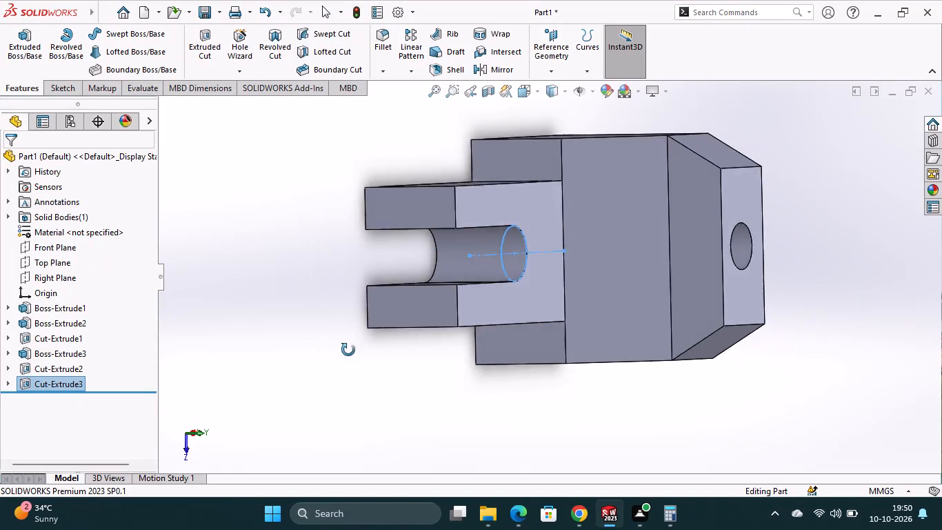
{"action": "middle_click_drag", "start_coordinate": [348, 350], "coordinate": [314, 335]}
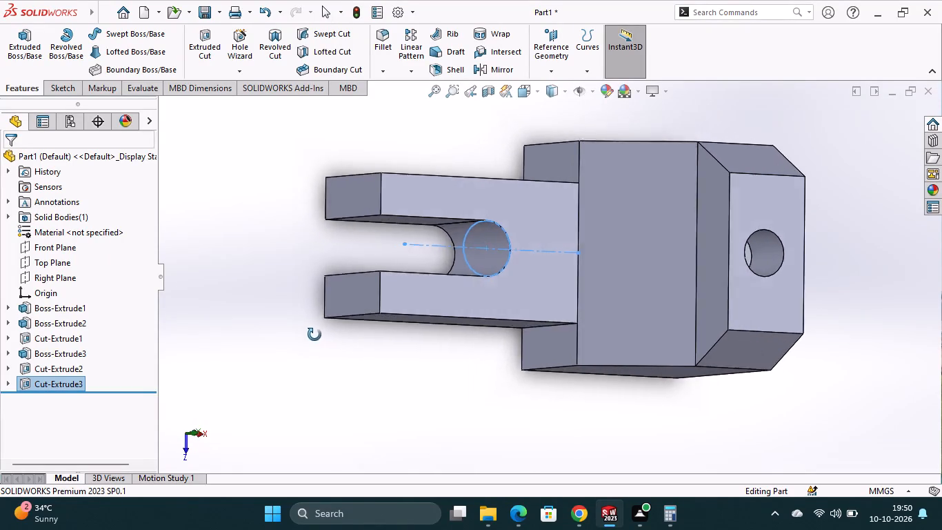
{"action": "middle_click_drag", "start_coordinate": [314, 335], "coordinate": [302, 321]}
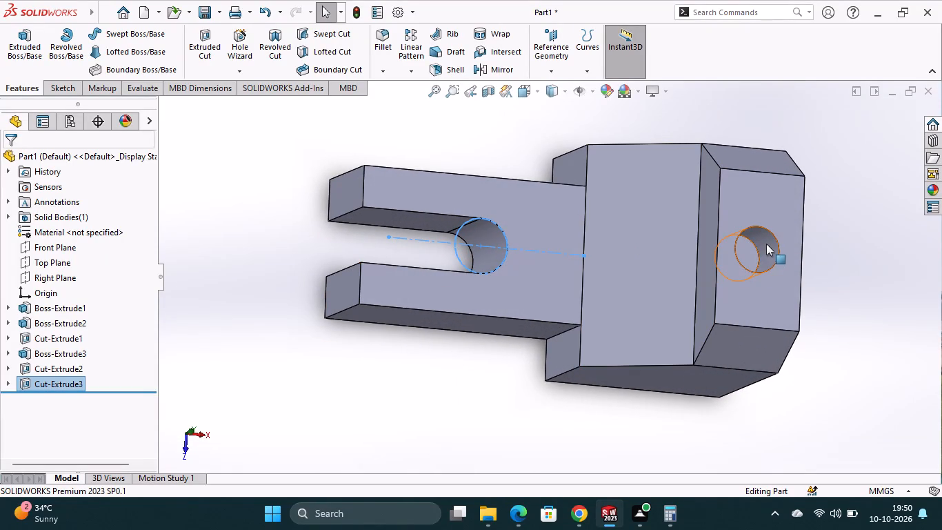
{"action": "left_click", "coordinate": [763, 300]}
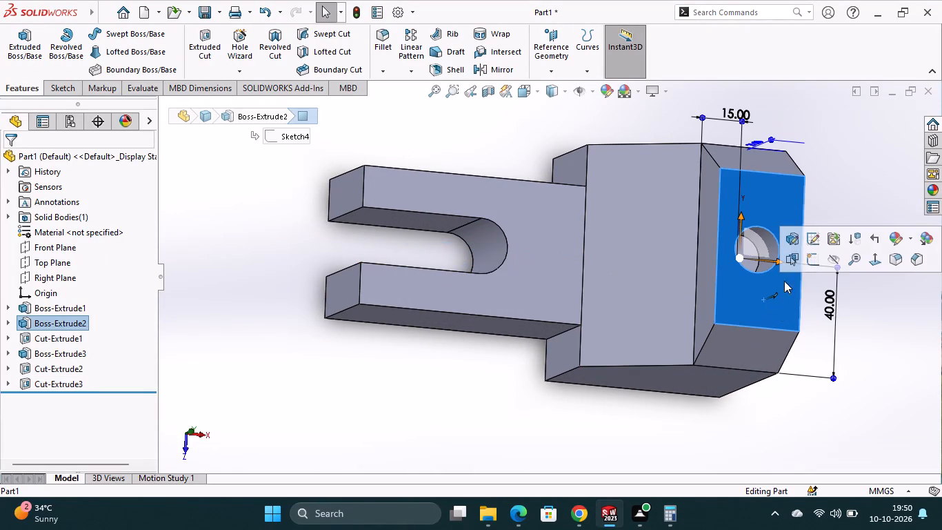
{"action": "left_click", "coordinate": [812, 261]}
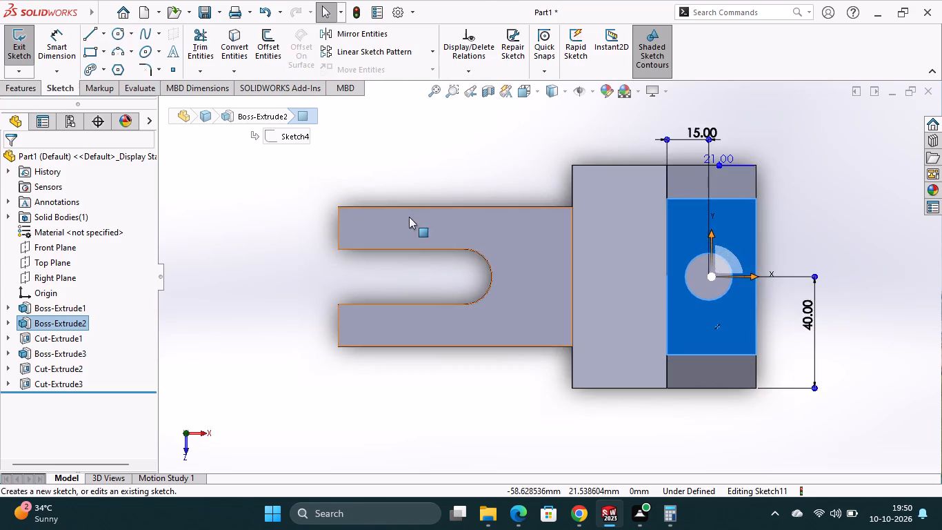
{"action": "left_click", "coordinate": [118, 35]}
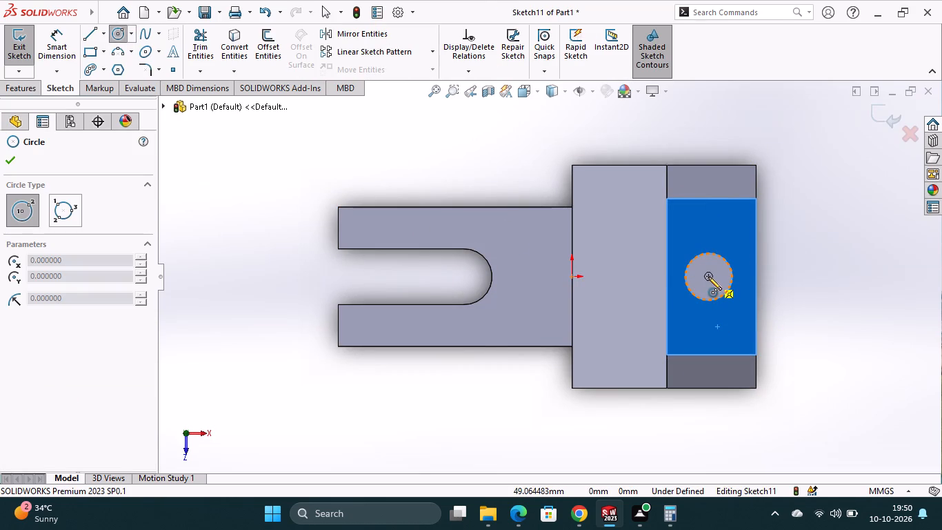
{"action": "left_click", "coordinate": [708, 277]}
{"action": "left_click", "coordinate": [720, 297]}
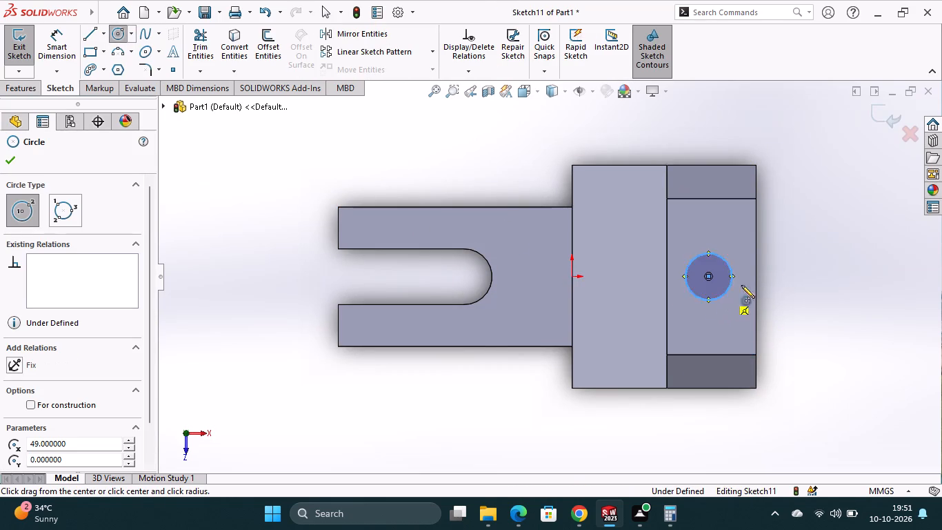
Close the sketch and cut the circle through the whole block with a Through All Extruded Cut.
{"action": "left_click", "coordinate": [15, 53]}
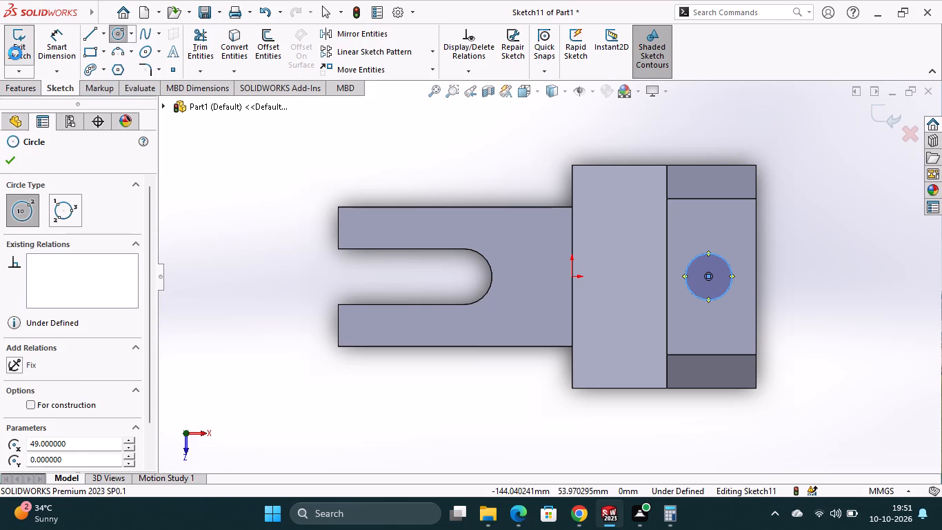
{"action": "left_click", "coordinate": [210, 55]}
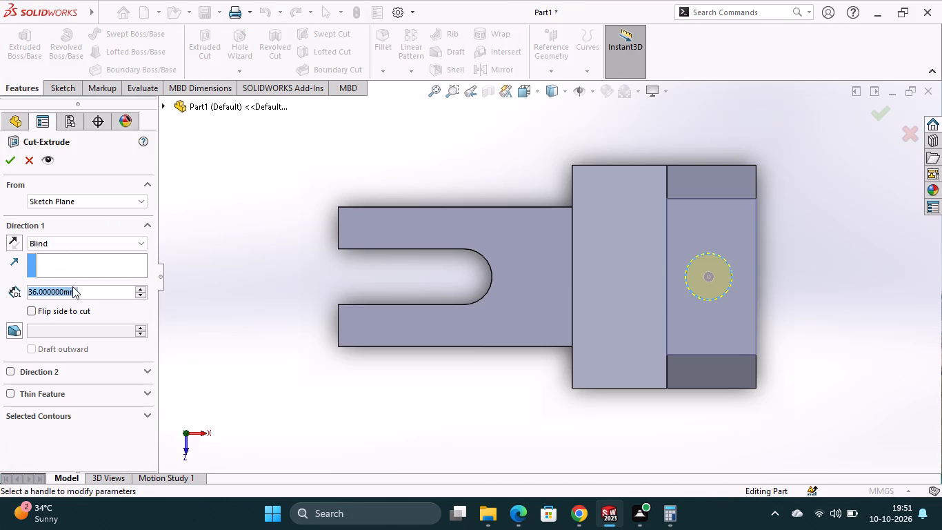
{"action": "left_click", "coordinate": [96, 244]}
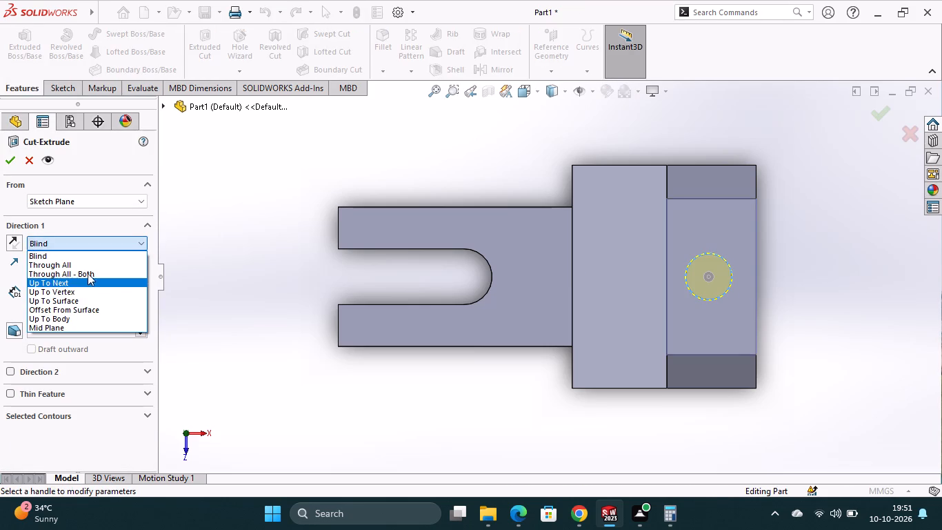
{"action": "left_click", "coordinate": [96, 265]}
{"action": "left_click", "coordinate": [15, 161]}
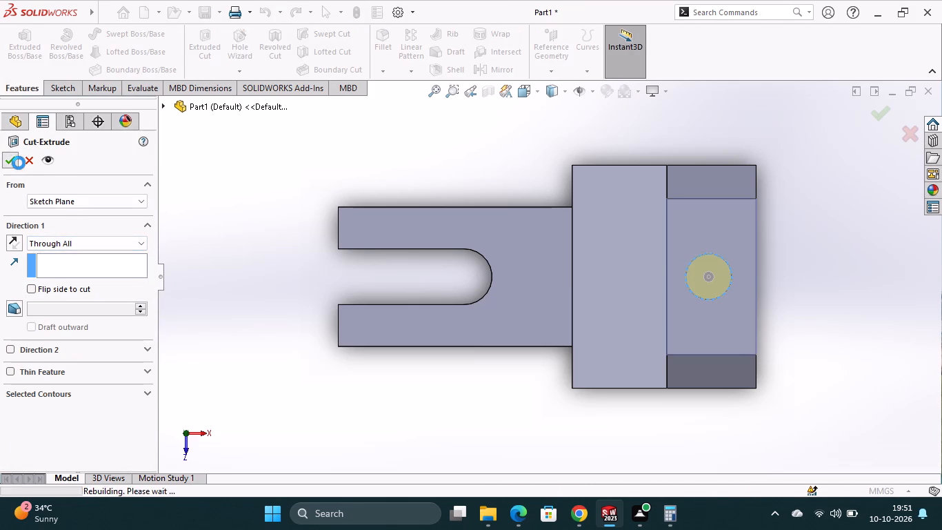
{"action": "middle_click_drag", "start_coordinate": [834, 328], "coordinate": [822, 314]}
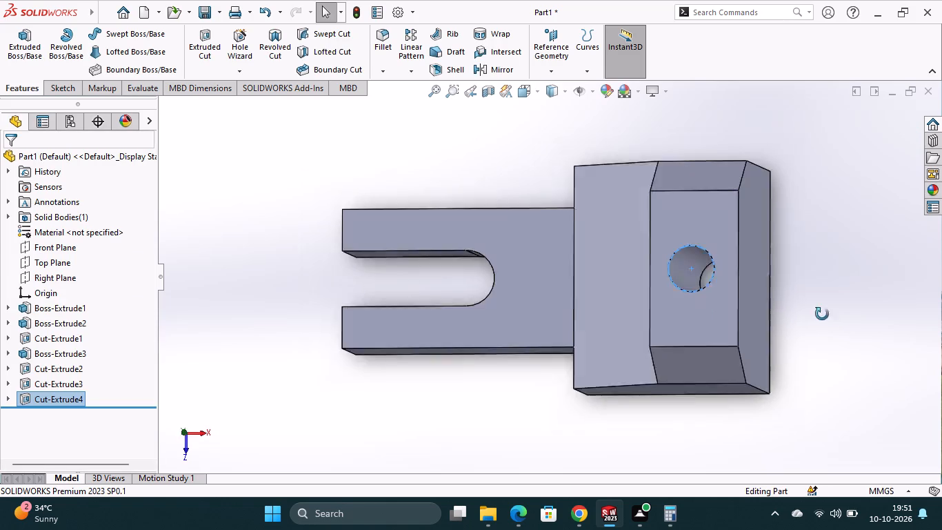
Examine the part from several sides, checking the slotted arm, the corner-cut top block and its through hole.
{"action": "middle_click_drag", "start_coordinate": [822, 314], "coordinate": [803, 184]}
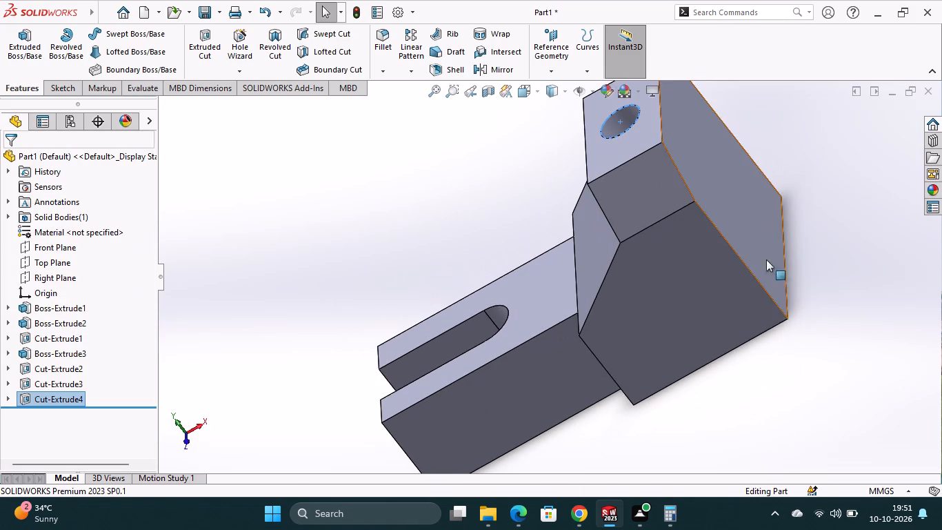
{"action": "middle_click_drag", "start_coordinate": [795, 362], "coordinate": [852, 325]}
{"action": "scroll", "coordinate": [852, 326], "scroll_direction": "up", "scroll_amount": 1}
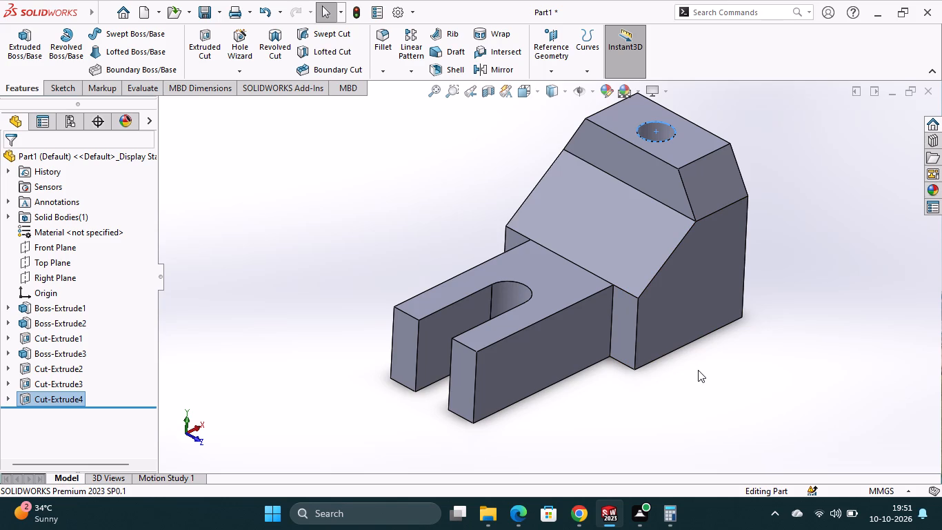
{"action": "scroll", "coordinate": [698, 371], "scroll_direction": "down", "scroll_amount": 1}
{"action": "scroll", "coordinate": [698, 371], "scroll_direction": "up", "scroll_amount": 1}
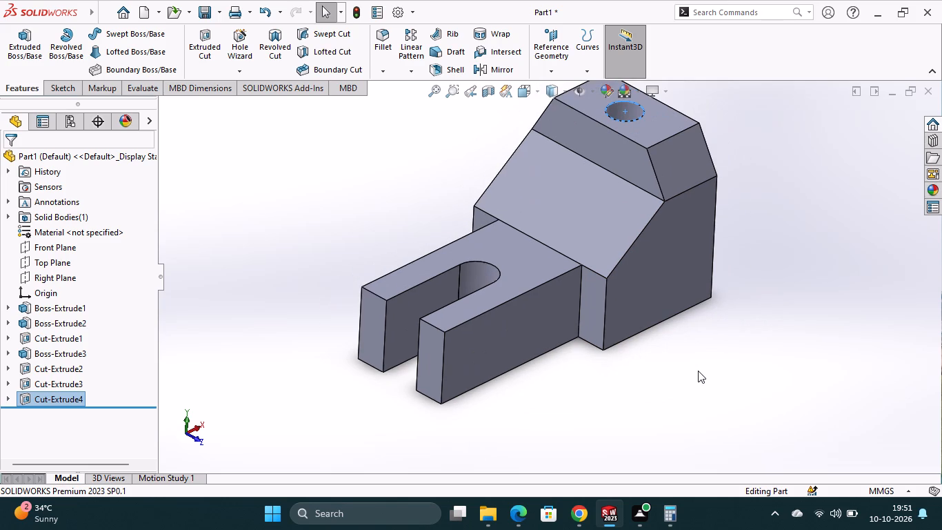
{"action": "scroll", "coordinate": [654, 410], "scroll_direction": "up", "scroll_amount": 1}
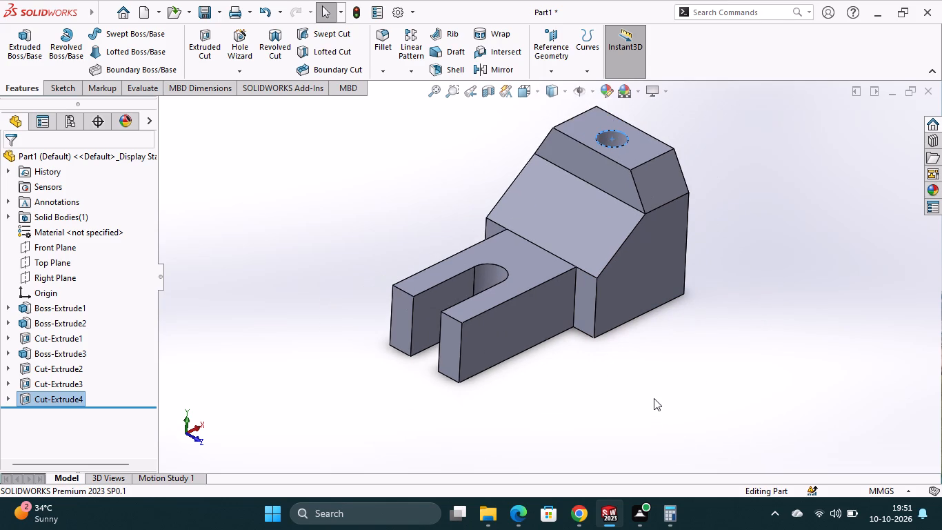
{"action": "scroll", "coordinate": [654, 398], "scroll_direction": "down", "scroll_amount": 1}
{"action": "scroll", "coordinate": [647, 389], "scroll_direction": "up", "scroll_amount": 1}
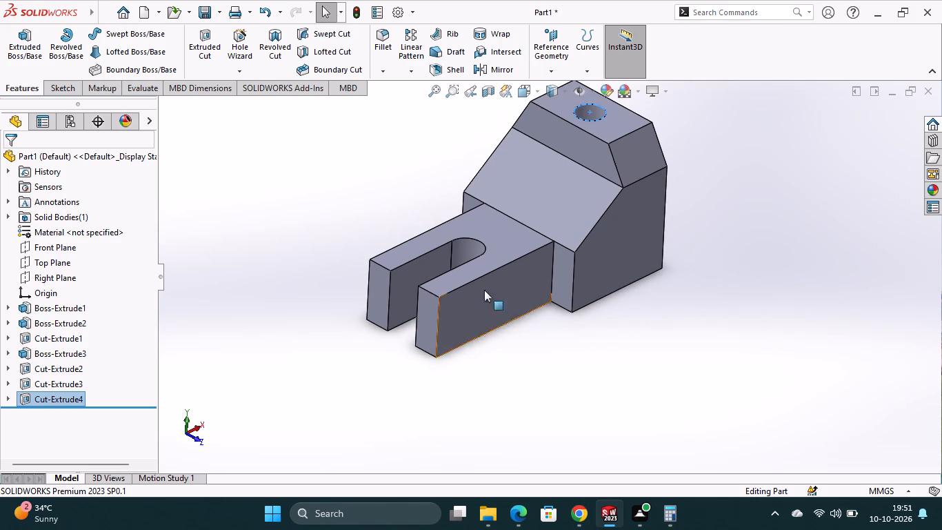
{"action": "scroll", "coordinate": [534, 246], "scroll_direction": "down", "scroll_amount": 2}
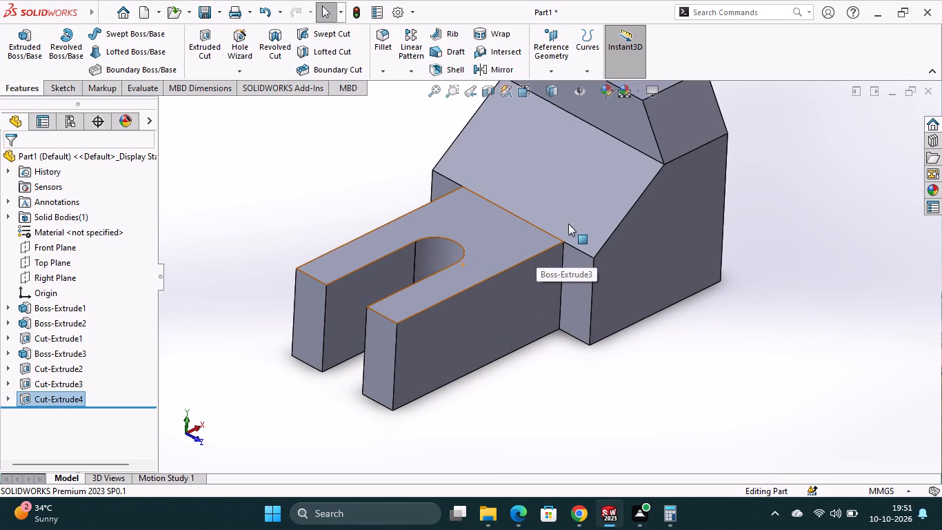
{"action": "scroll", "coordinate": [607, 215], "scroll_direction": "up", "scroll_amount": 1}
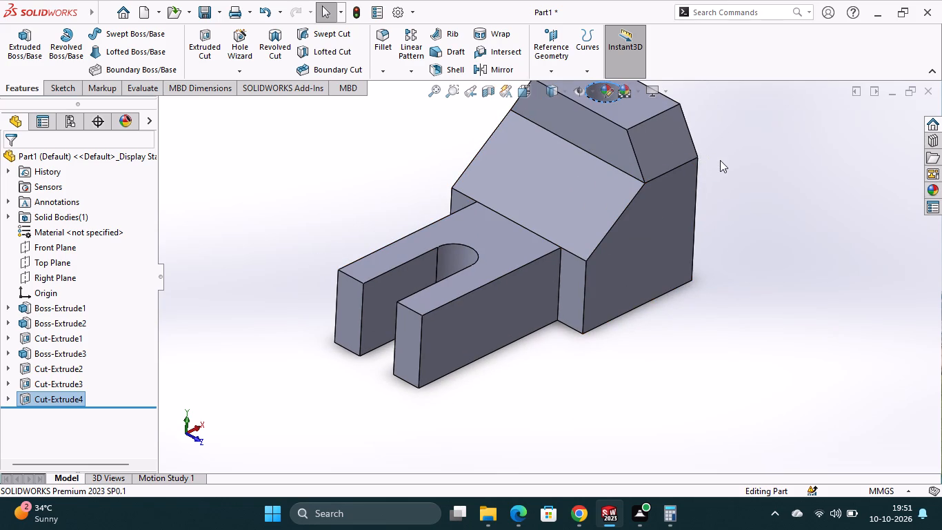
{"action": "scroll", "coordinate": [720, 160], "scroll_direction": "up", "scroll_amount": 2}
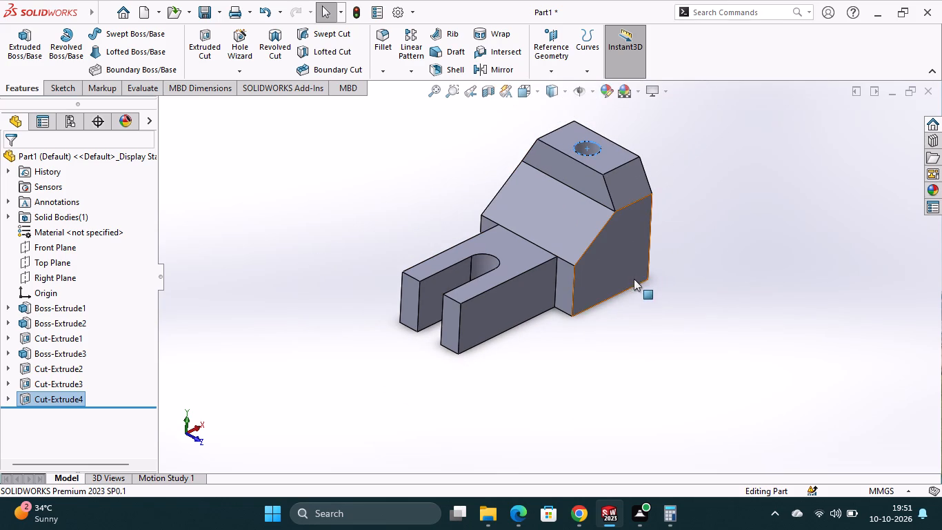
{"action": "middle_click_drag", "start_coordinate": [632, 325], "coordinate": [581, 341]}
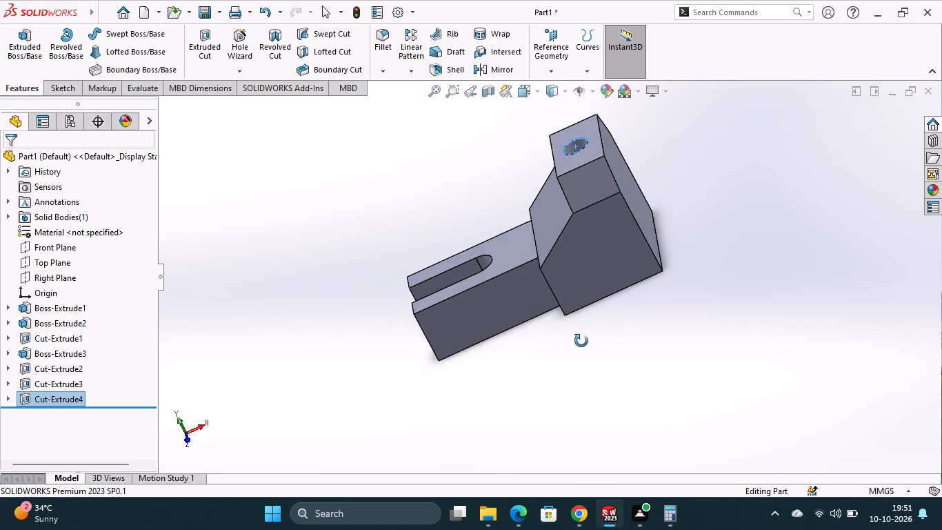
{"action": "middle_click_drag", "start_coordinate": [581, 341], "coordinate": [630, 322]}
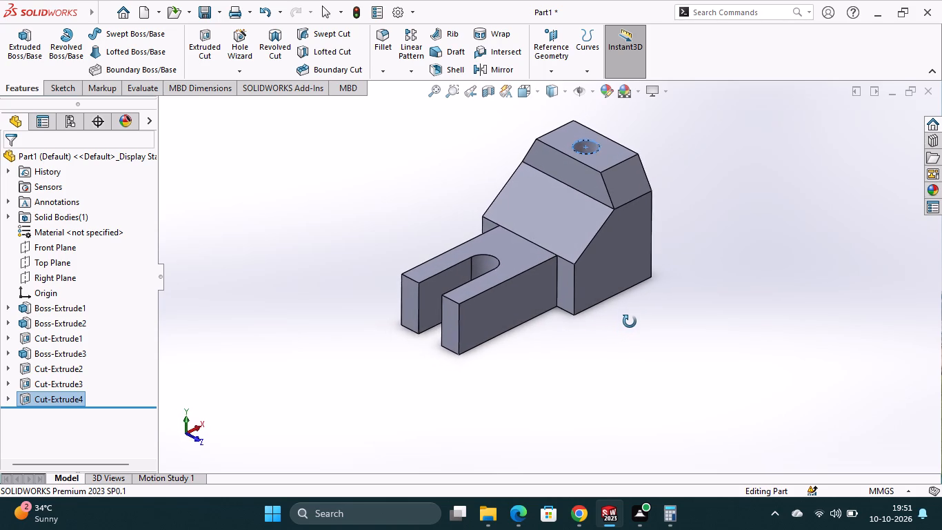
{"action": "middle_click_drag", "start_coordinate": [630, 322], "coordinate": [632, 317]}
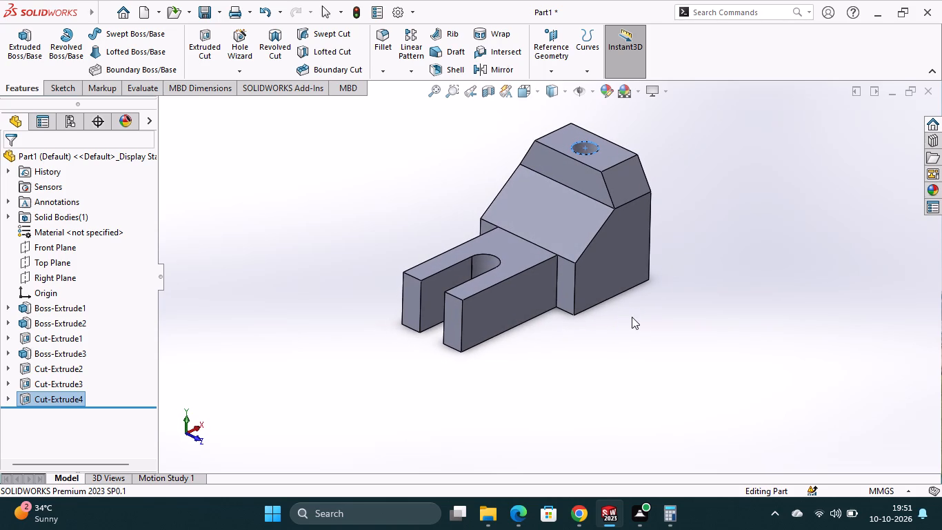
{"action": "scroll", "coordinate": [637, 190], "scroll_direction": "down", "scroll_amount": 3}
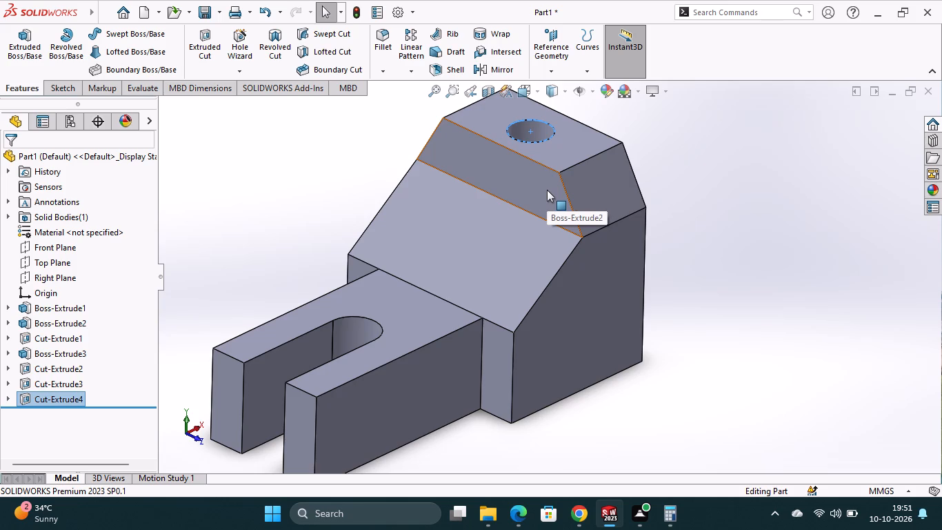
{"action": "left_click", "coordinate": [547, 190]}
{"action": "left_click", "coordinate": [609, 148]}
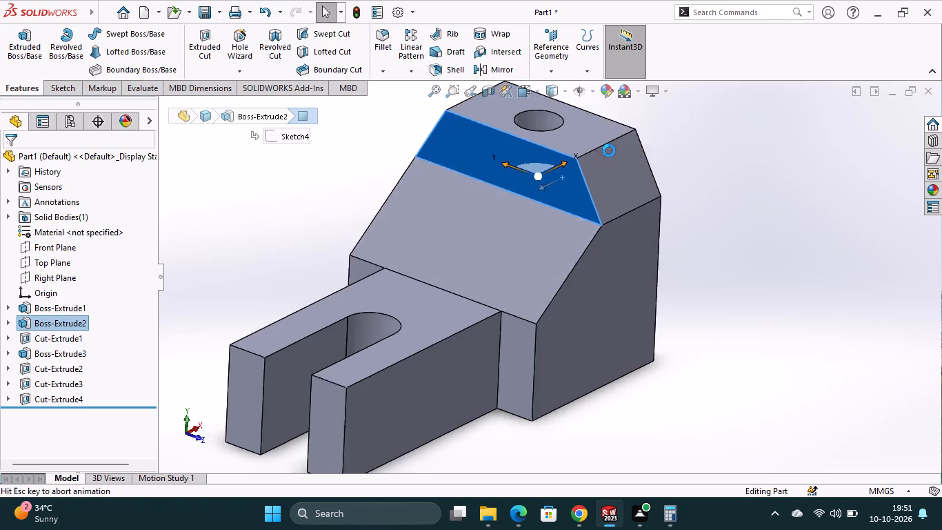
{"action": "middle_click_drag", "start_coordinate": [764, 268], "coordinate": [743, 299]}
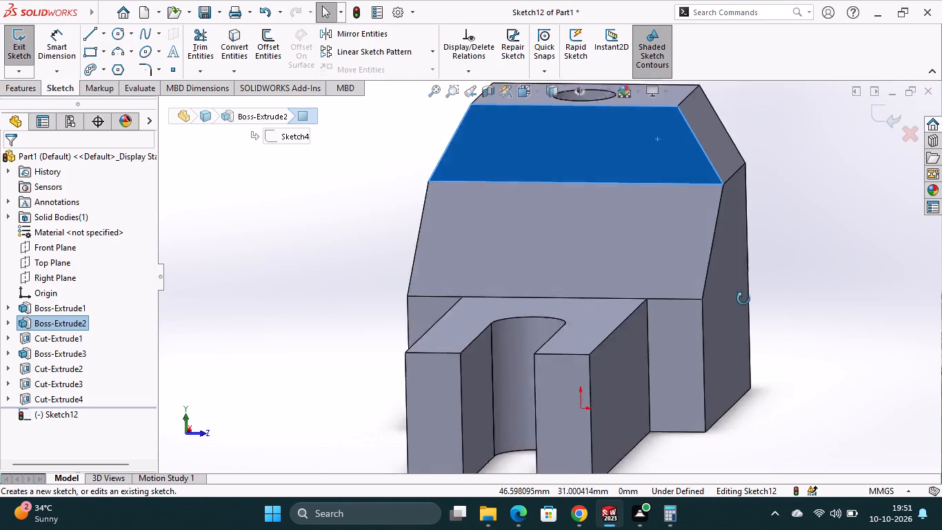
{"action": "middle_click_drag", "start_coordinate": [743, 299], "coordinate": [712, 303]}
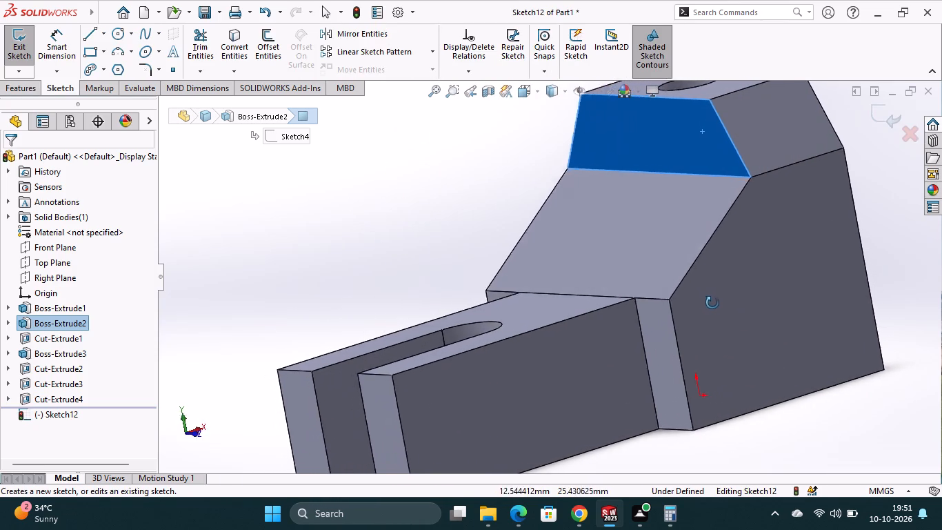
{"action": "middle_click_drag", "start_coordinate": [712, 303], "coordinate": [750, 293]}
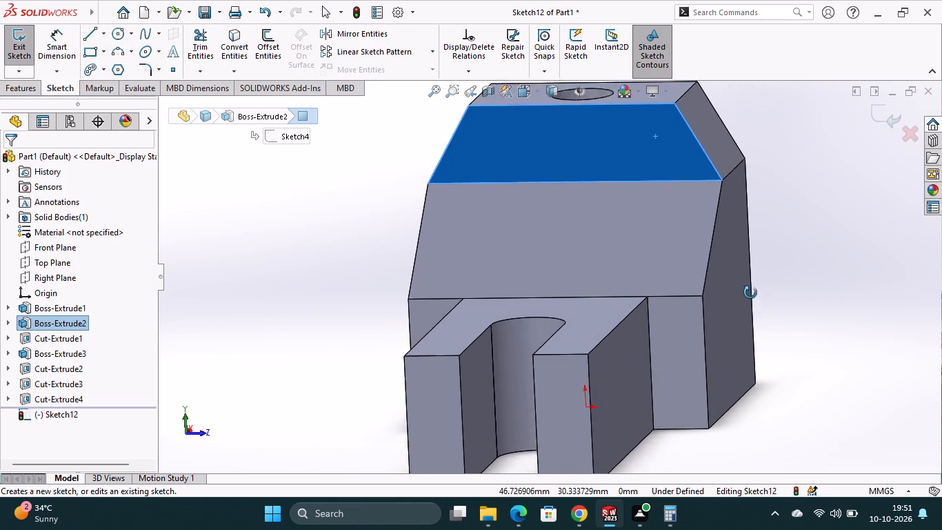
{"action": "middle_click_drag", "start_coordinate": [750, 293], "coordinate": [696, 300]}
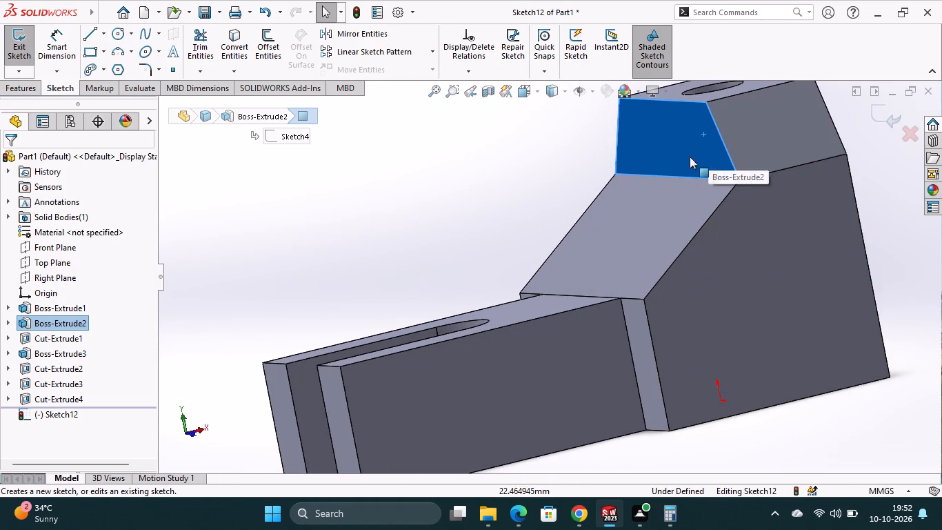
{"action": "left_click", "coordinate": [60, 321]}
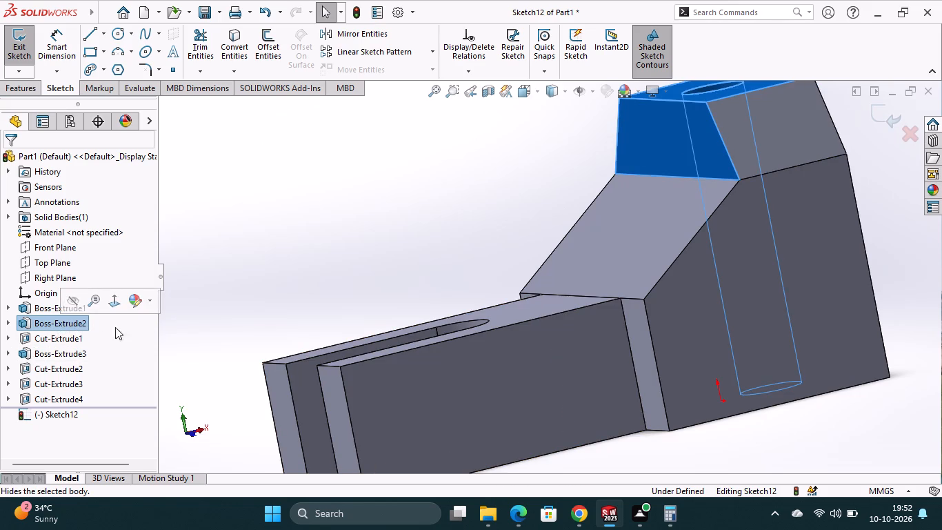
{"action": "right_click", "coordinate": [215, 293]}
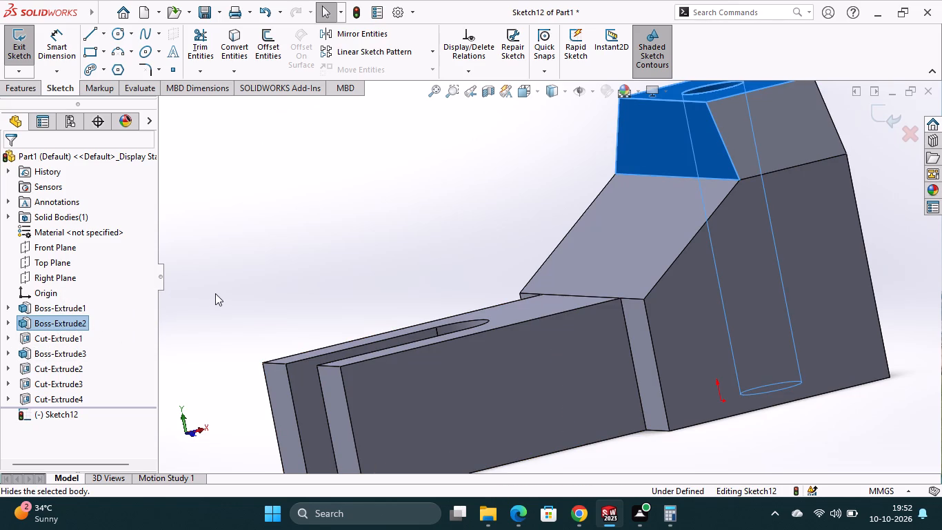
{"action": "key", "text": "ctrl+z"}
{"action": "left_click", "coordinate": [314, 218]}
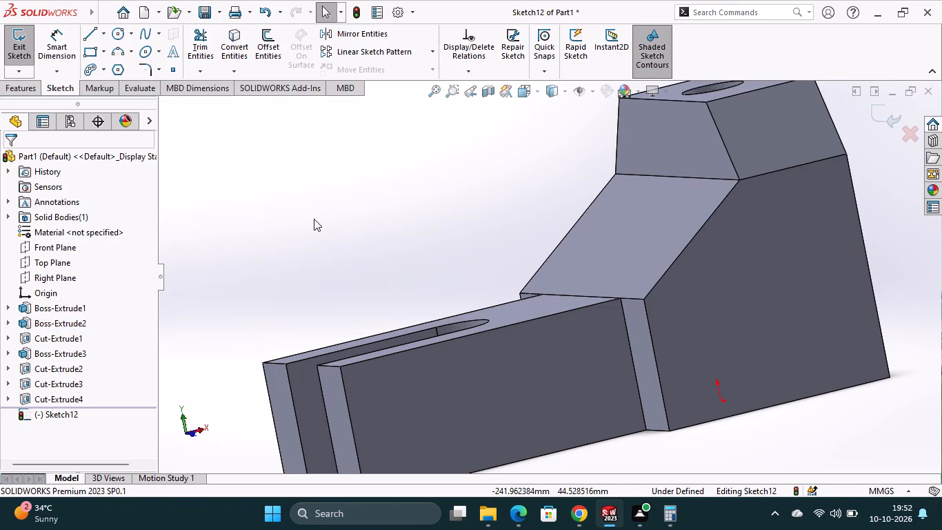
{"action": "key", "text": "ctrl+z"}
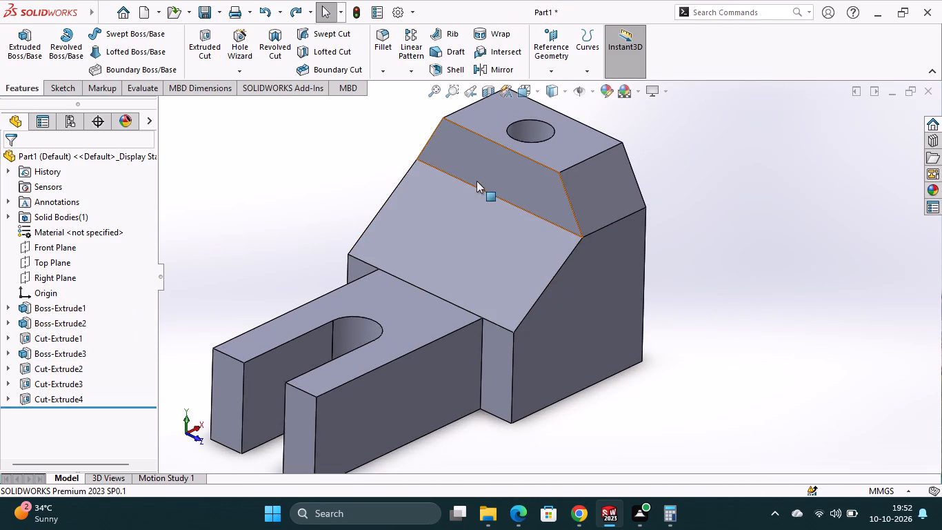
Open the top block's extrusion sketch, examine its profile, circle and dimensions from several angles, and close the sketch.
{"action": "left_click", "coordinate": [530, 177]}
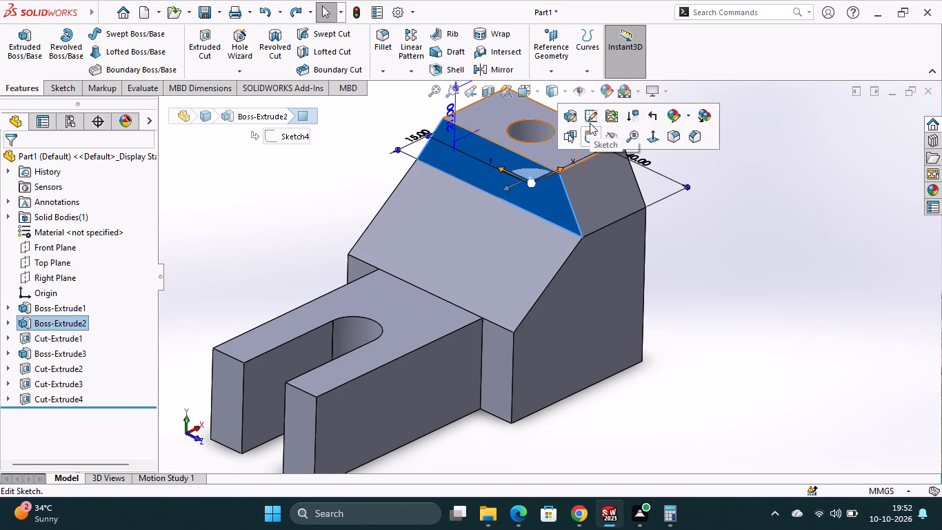
{"action": "left_click", "coordinate": [590, 120]}
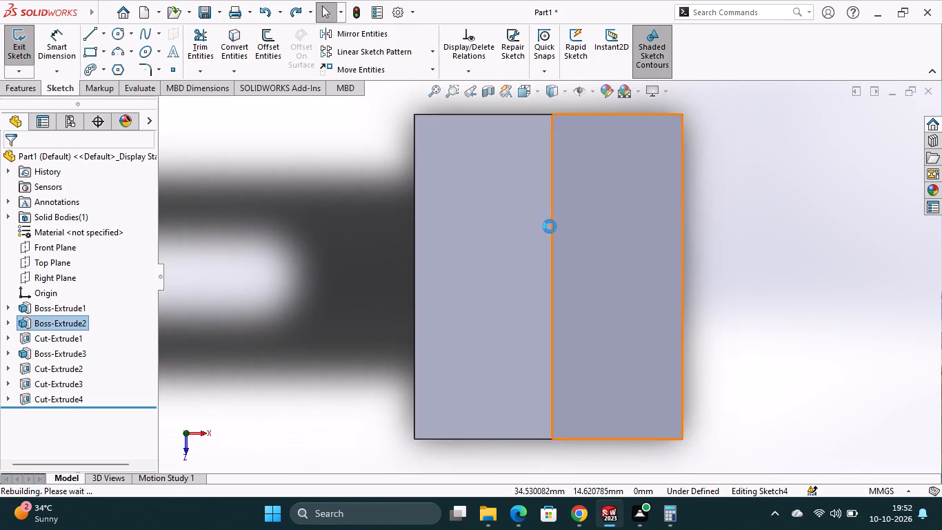
{"action": "scroll", "coordinate": [718, 344], "scroll_direction": "up", "scroll_amount": 2}
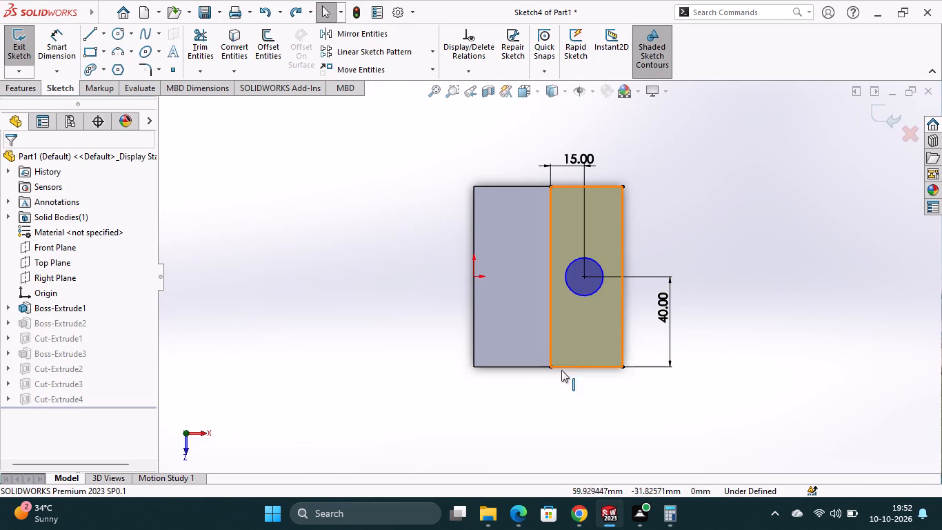
{"action": "middle_click_drag", "start_coordinate": [556, 386], "coordinate": [592, 320]}
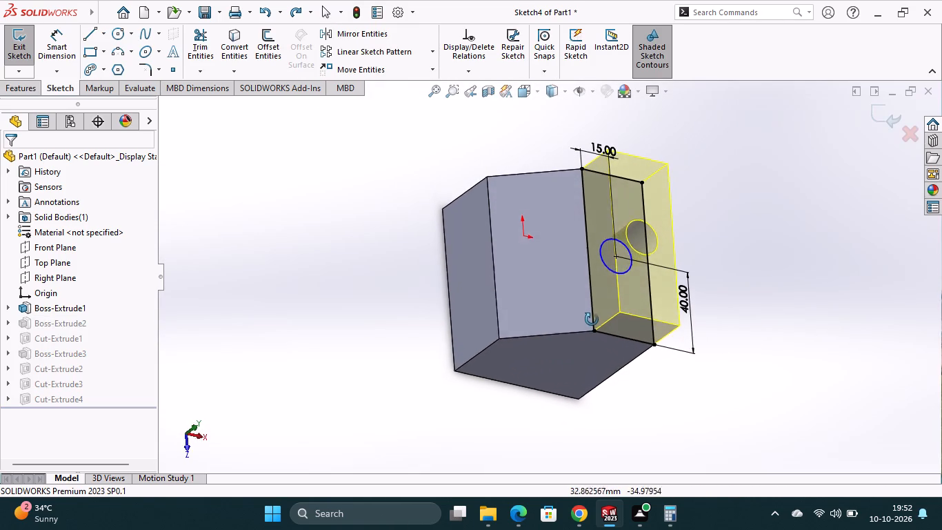
{"action": "middle_click_drag", "start_coordinate": [592, 320], "coordinate": [584, 245]}
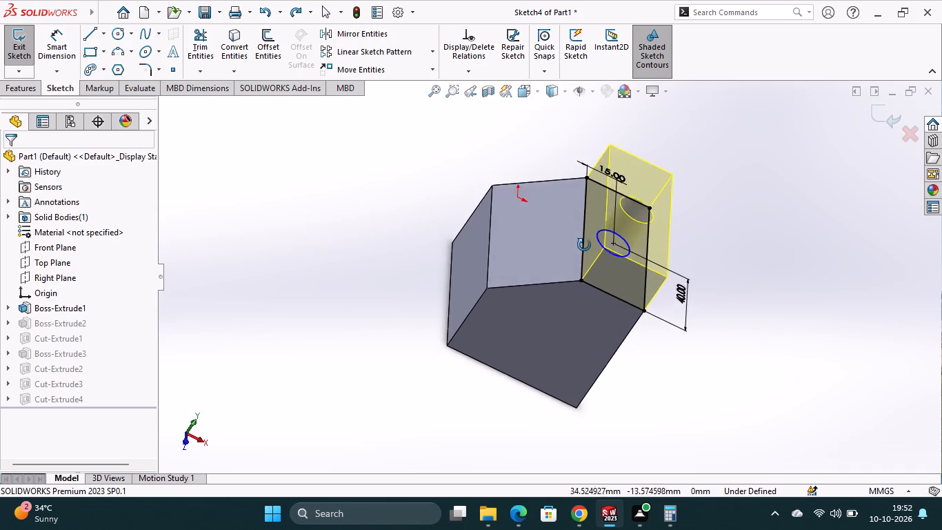
{"action": "middle_click_drag", "start_coordinate": [584, 245], "coordinate": [576, 259]}
{"action": "scroll", "coordinate": [577, 331], "scroll_direction": "down", "scroll_amount": 1}
{"action": "middle_click_drag", "start_coordinate": [663, 364], "coordinate": [568, 298]}
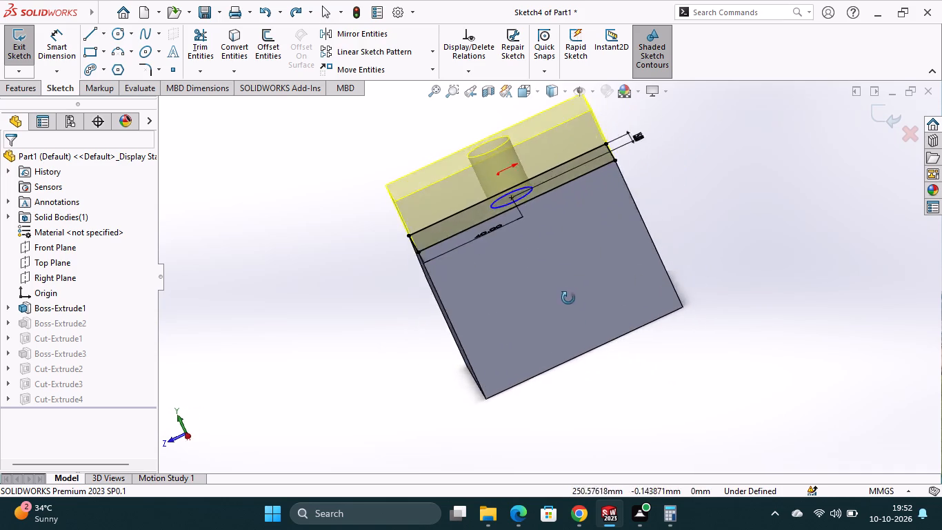
{"action": "middle_click_drag", "start_coordinate": [568, 298], "coordinate": [566, 295]}
{"action": "middle_click_drag", "start_coordinate": [685, 234], "coordinate": [703, 232]}
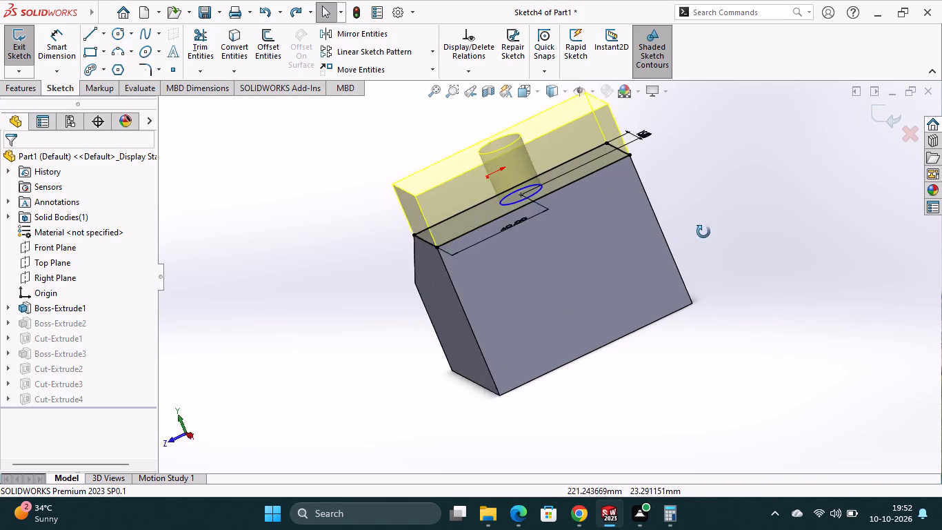
{"action": "middle_click_drag", "start_coordinate": [703, 232], "coordinate": [720, 217]}
{"action": "middle_click_drag", "start_coordinate": [683, 351], "coordinate": [747, 341]}
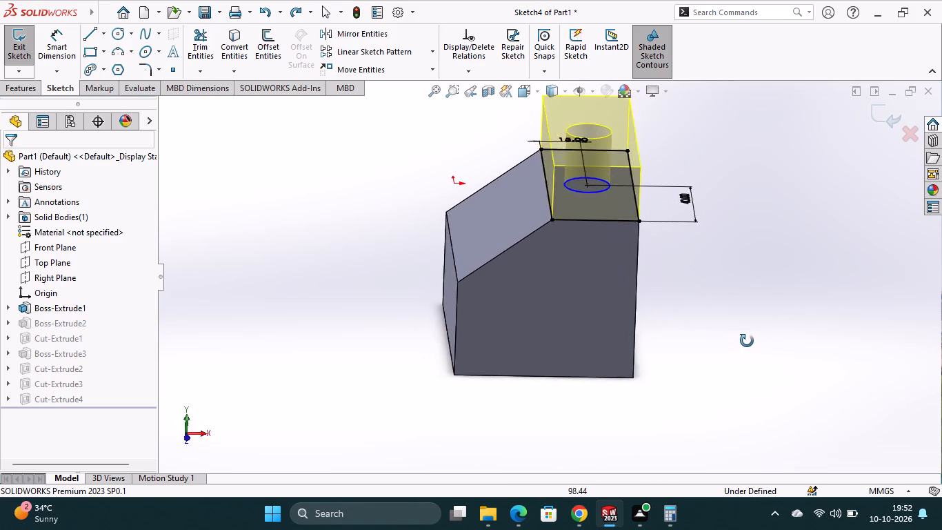
{"action": "middle_click_drag", "start_coordinate": [747, 341], "coordinate": [752, 340]}
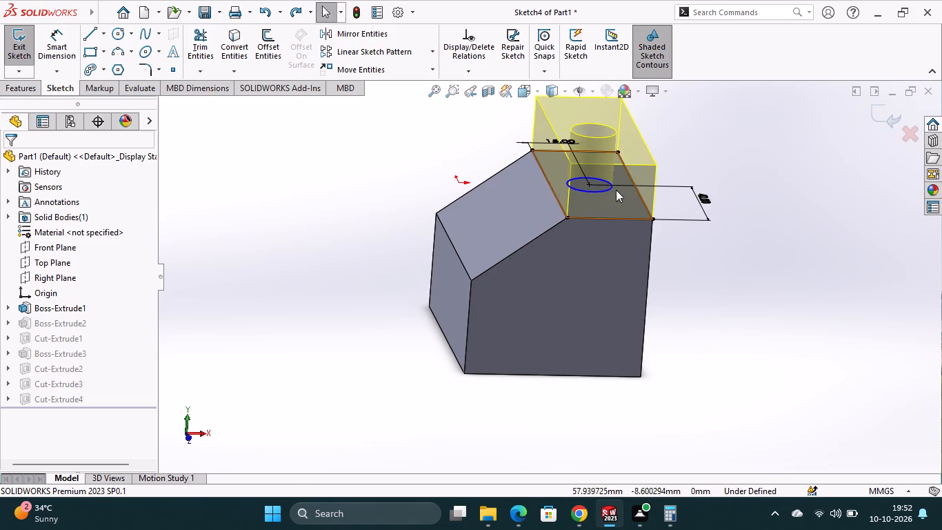
{"action": "middle_click_drag", "start_coordinate": [708, 293], "coordinate": [707, 234]}
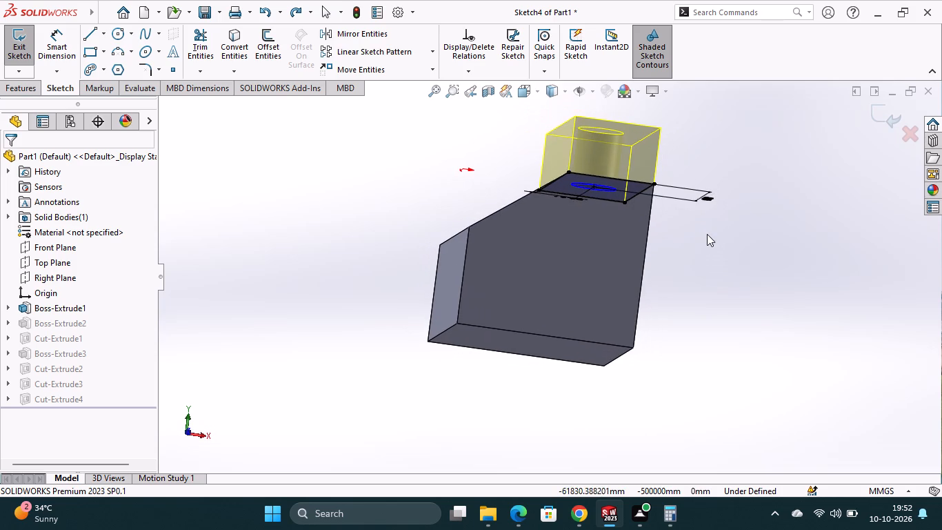
{"action": "left_click", "coordinate": [608, 153]}
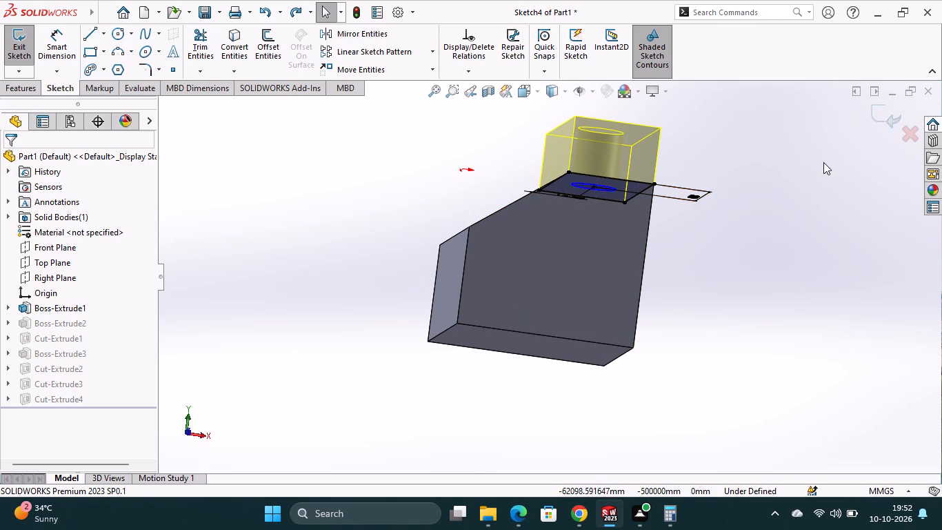
{"action": "left_click", "coordinate": [894, 119]}
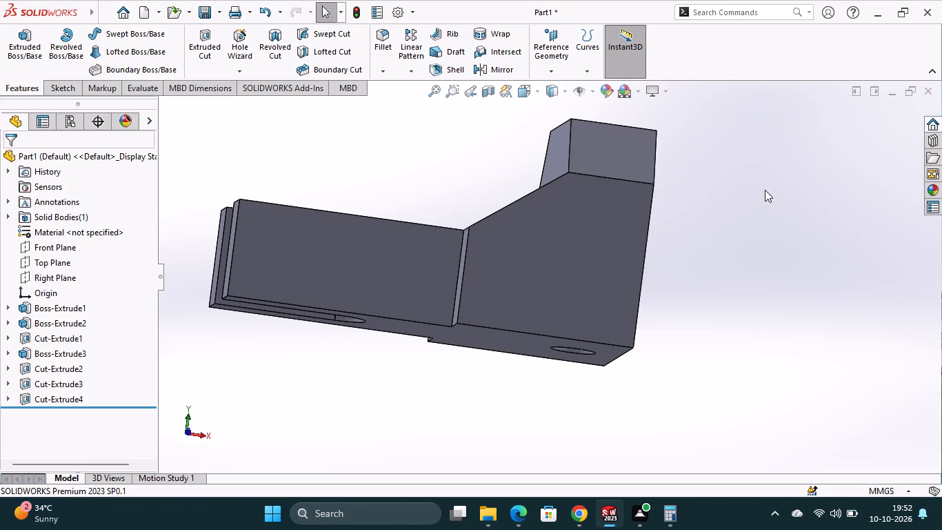
Start a sketch on the top block's sloped face adjoining the holed top face.
{"action": "left_click", "coordinate": [624, 160]}
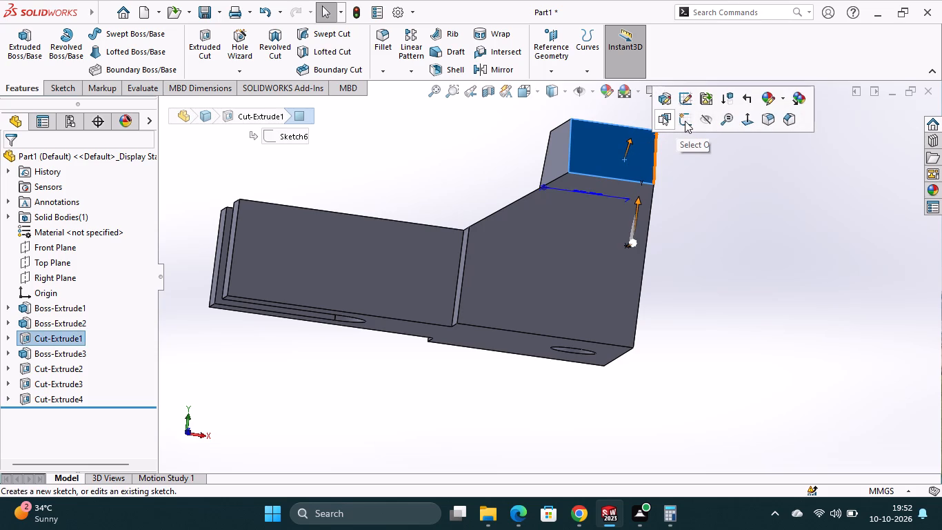
{"action": "left_click", "coordinate": [685, 121]}
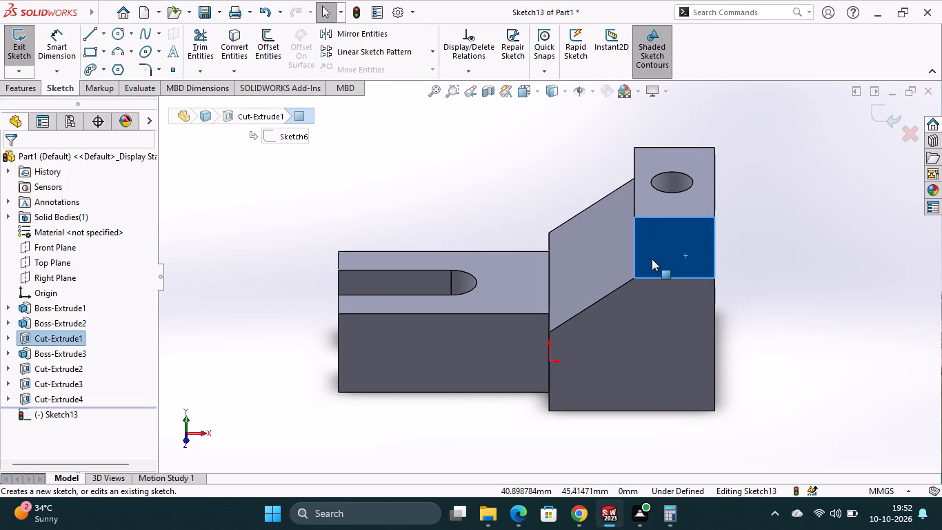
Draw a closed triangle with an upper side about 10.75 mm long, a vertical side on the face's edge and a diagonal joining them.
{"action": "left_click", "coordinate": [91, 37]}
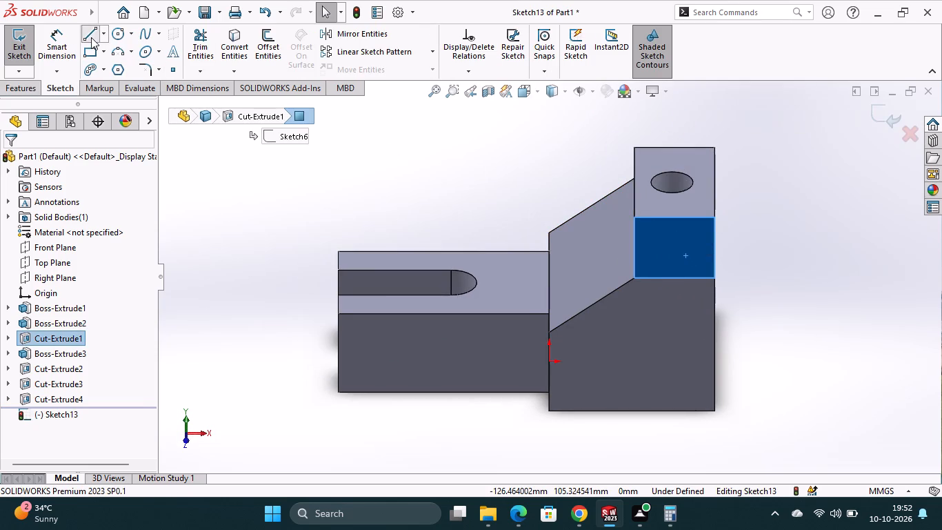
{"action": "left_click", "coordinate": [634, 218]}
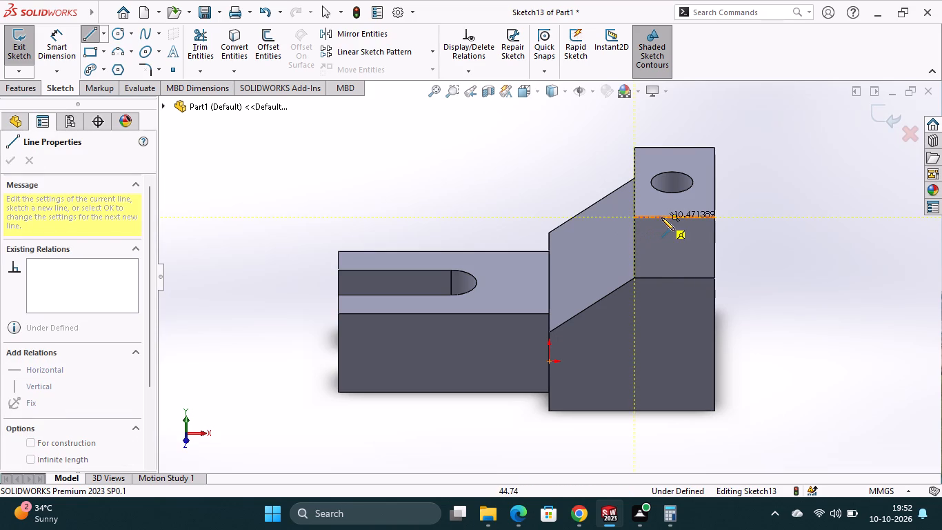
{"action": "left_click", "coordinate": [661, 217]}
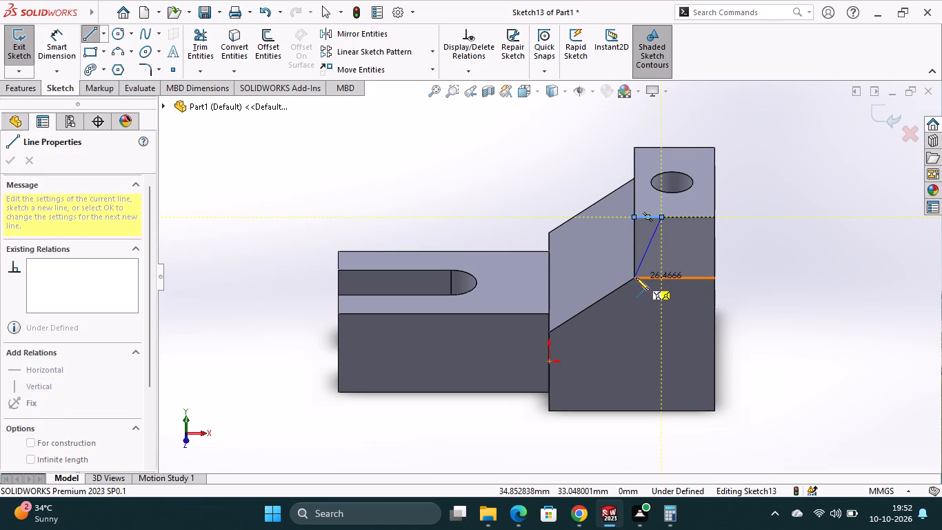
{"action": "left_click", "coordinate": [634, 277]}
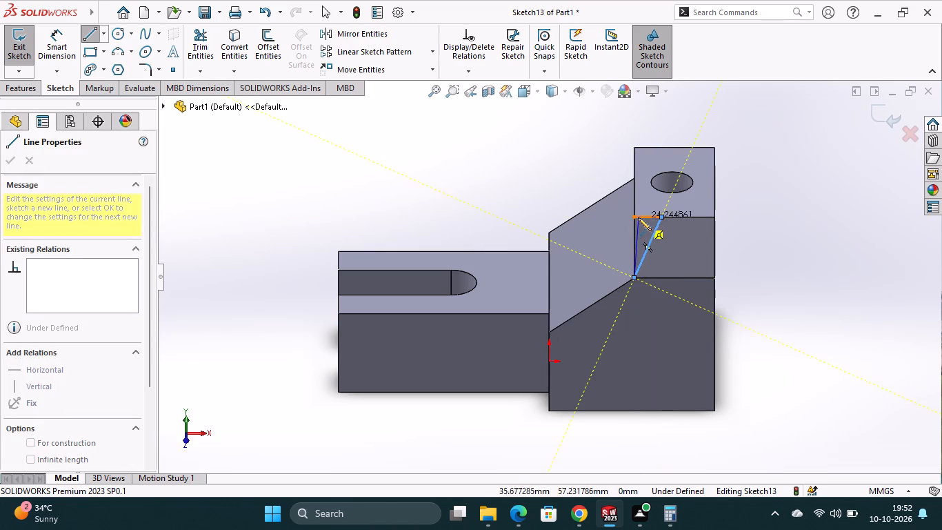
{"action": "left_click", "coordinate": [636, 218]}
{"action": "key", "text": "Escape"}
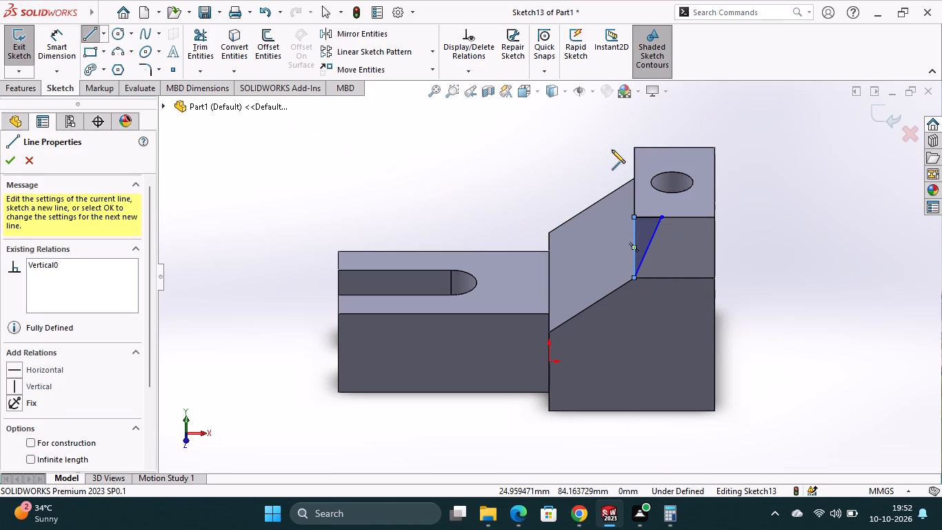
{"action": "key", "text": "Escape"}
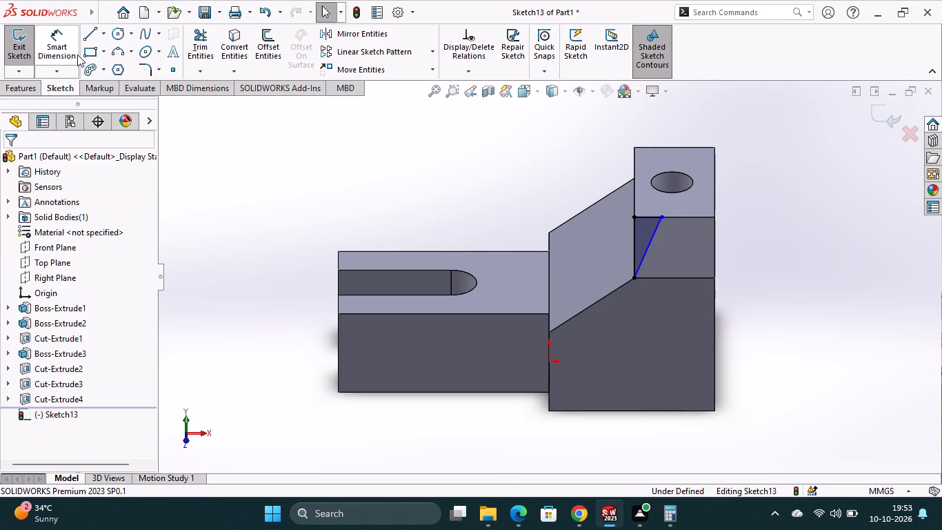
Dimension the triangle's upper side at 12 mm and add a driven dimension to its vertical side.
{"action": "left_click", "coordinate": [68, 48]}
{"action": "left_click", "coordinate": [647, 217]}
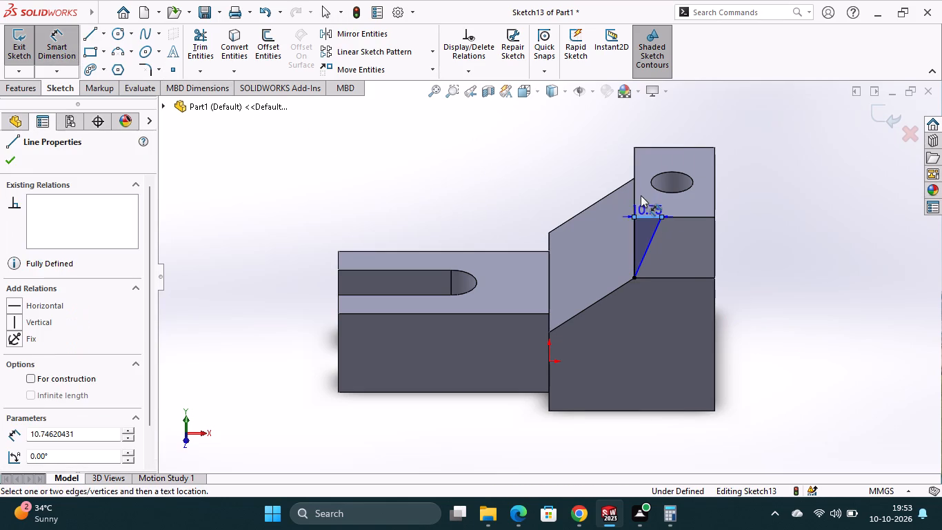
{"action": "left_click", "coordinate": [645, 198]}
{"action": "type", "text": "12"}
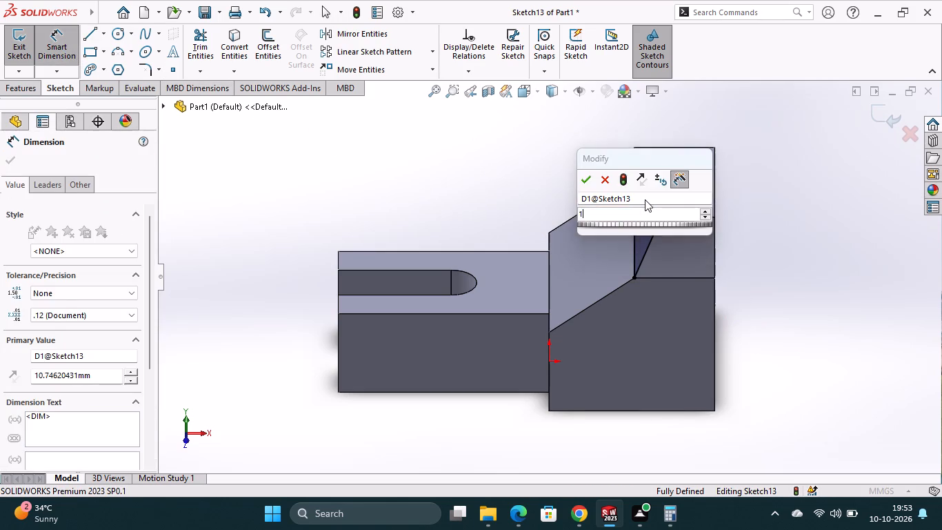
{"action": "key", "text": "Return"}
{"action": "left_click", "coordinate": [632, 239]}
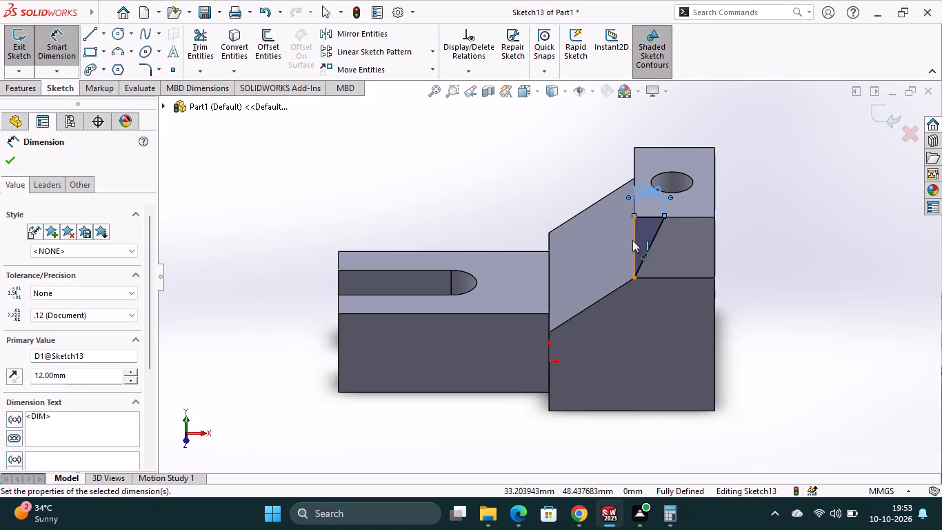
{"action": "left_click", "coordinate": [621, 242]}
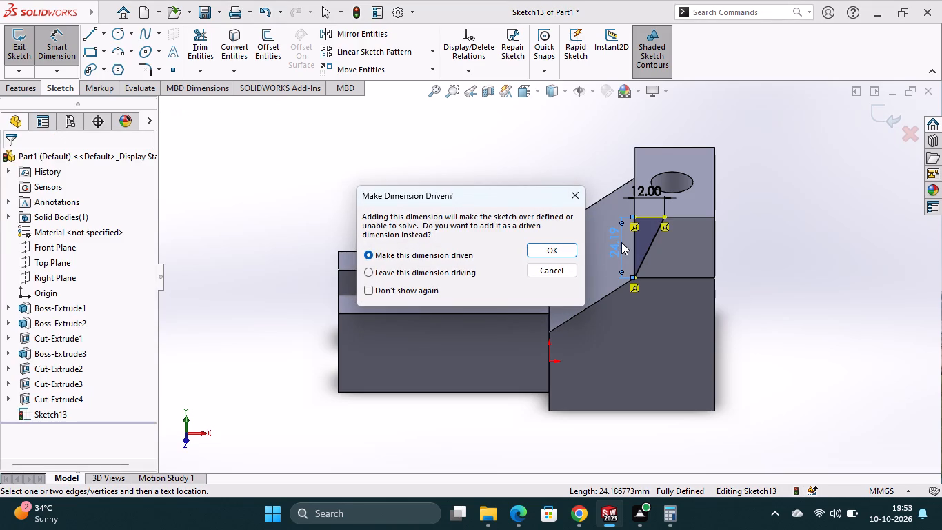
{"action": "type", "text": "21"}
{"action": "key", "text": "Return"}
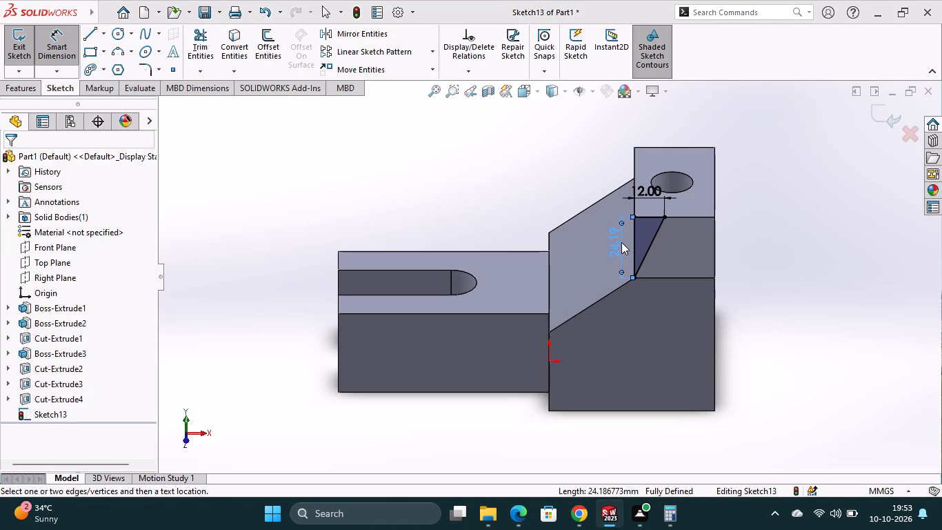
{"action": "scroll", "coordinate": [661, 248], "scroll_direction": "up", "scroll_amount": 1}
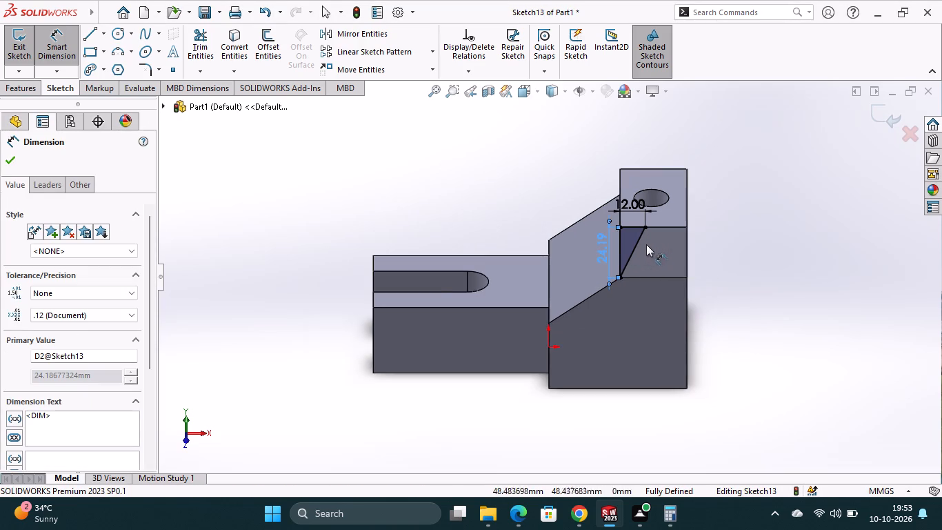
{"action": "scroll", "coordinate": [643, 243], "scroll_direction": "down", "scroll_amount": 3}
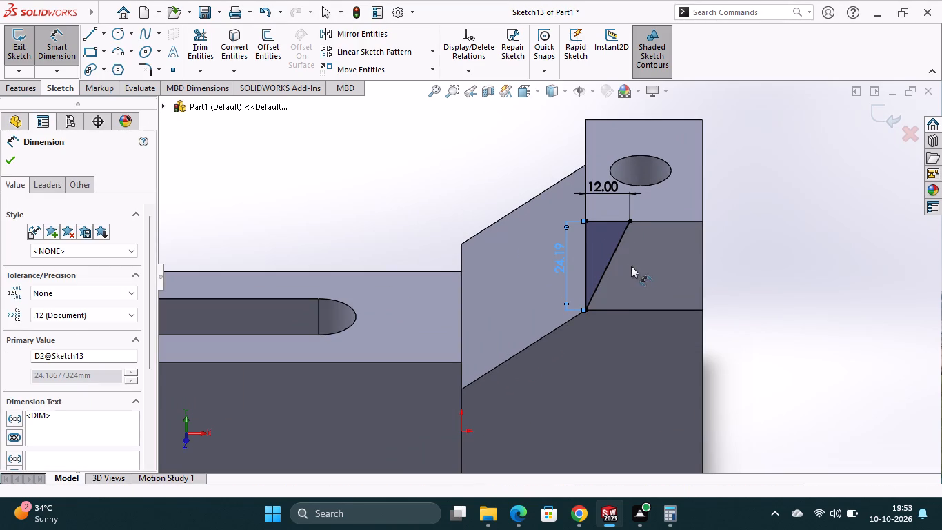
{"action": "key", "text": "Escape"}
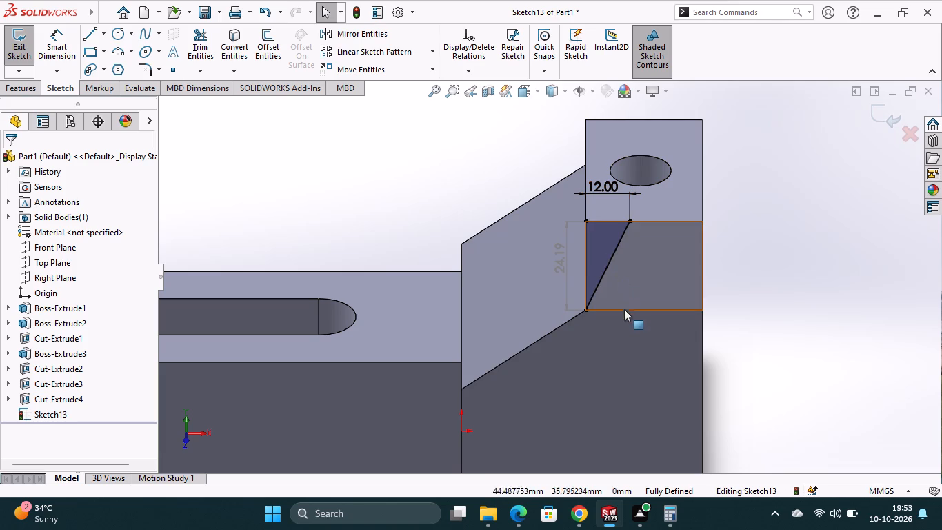
Examine the triangle on the sloped face from several angles and open its 12 mm dimension.
{"action": "middle_click_drag", "start_coordinate": [619, 355], "coordinate": [679, 358]}
{"action": "scroll", "coordinate": [619, 355], "scroll_direction": "down", "scroll_amount": 1}
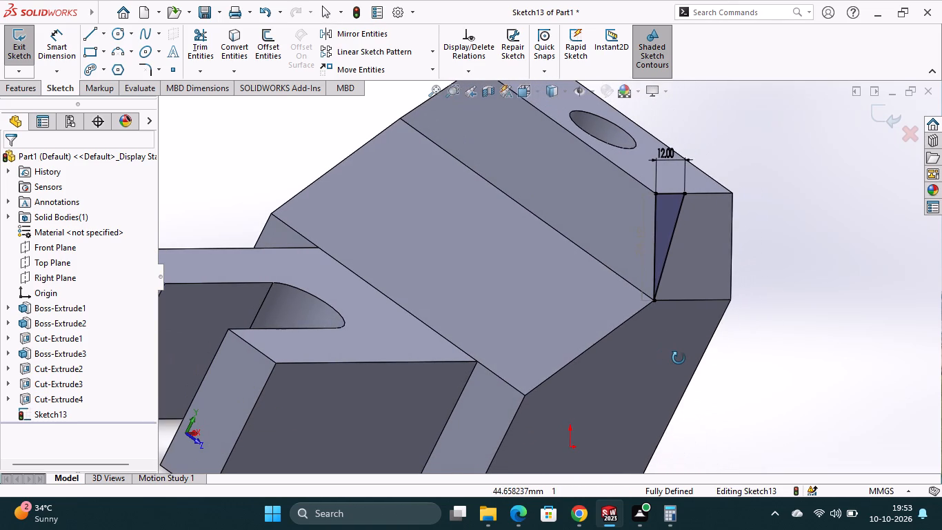
{"action": "middle_click_drag", "start_coordinate": [679, 358], "coordinate": [677, 355]}
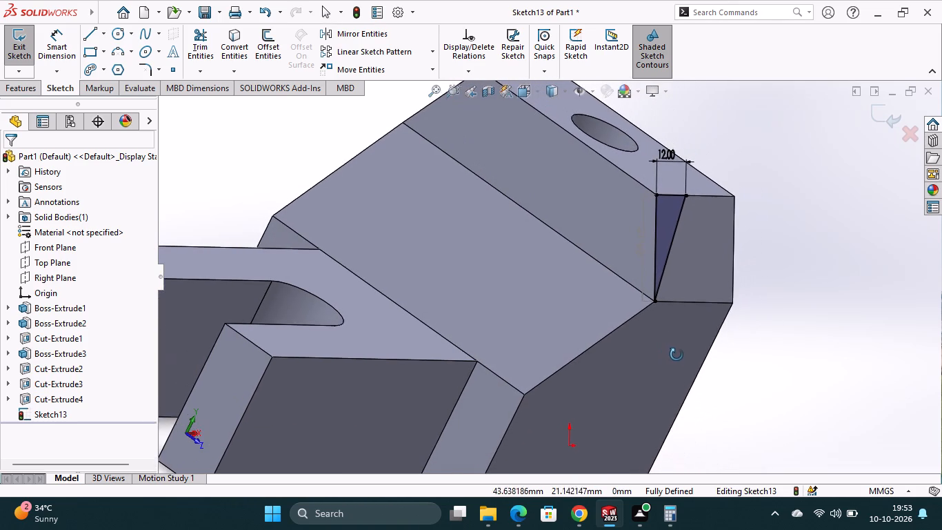
{"action": "middle_click_drag", "start_coordinate": [677, 355], "coordinate": [654, 344]}
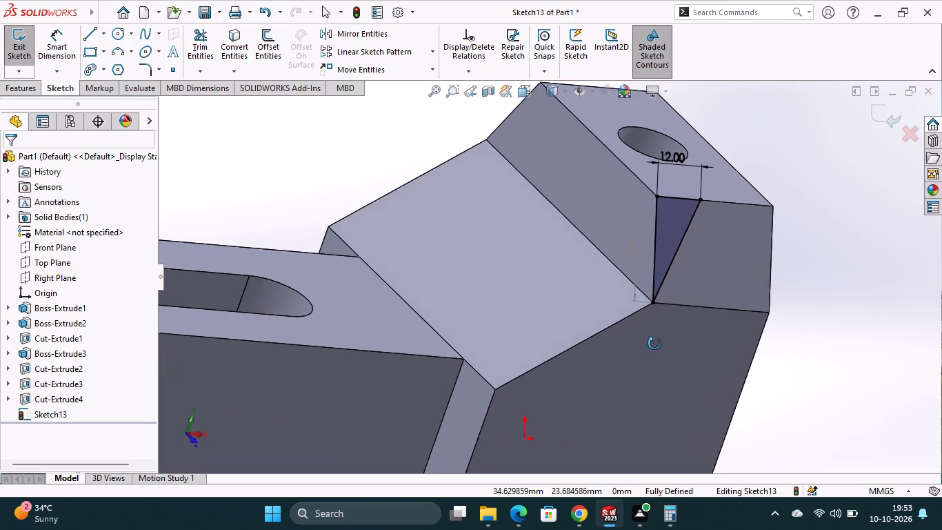
{"action": "middle_click_drag", "start_coordinate": [654, 344], "coordinate": [646, 340]}
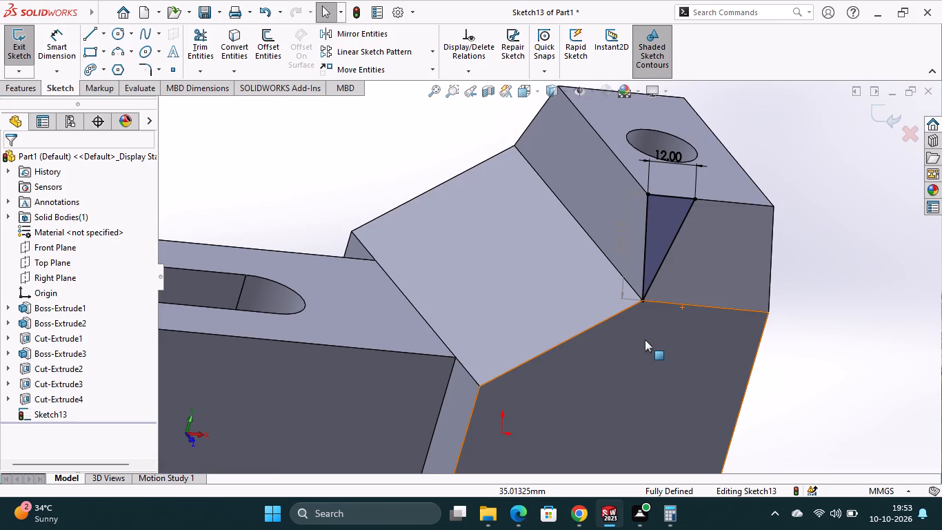
{"action": "scroll", "coordinate": [645, 340], "scroll_direction": "up", "scroll_amount": 1}
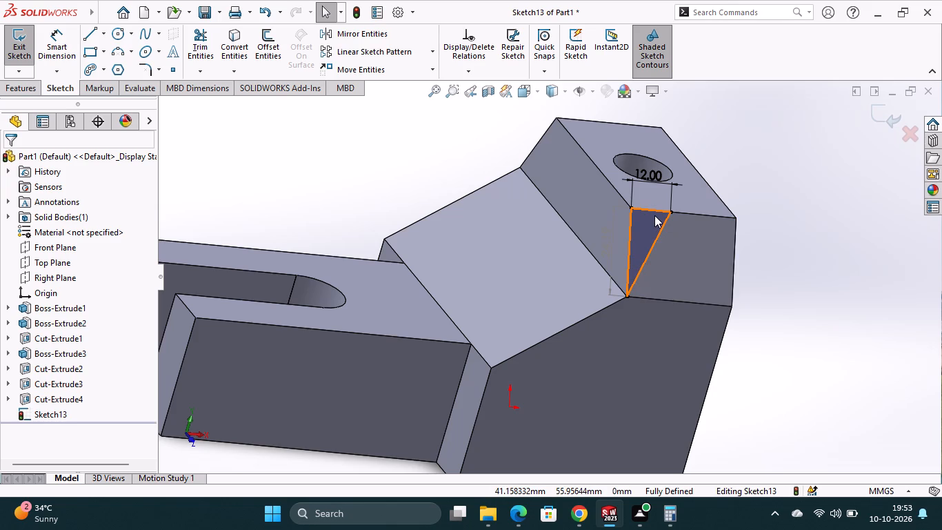
{"action": "double_click", "coordinate": [652, 174]}
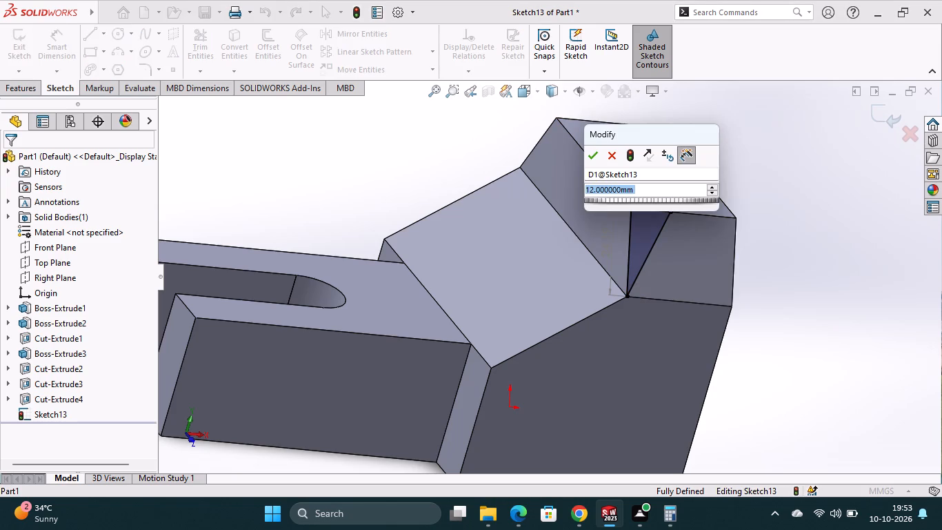
{"action": "left_click", "coordinate": [596, 154]}
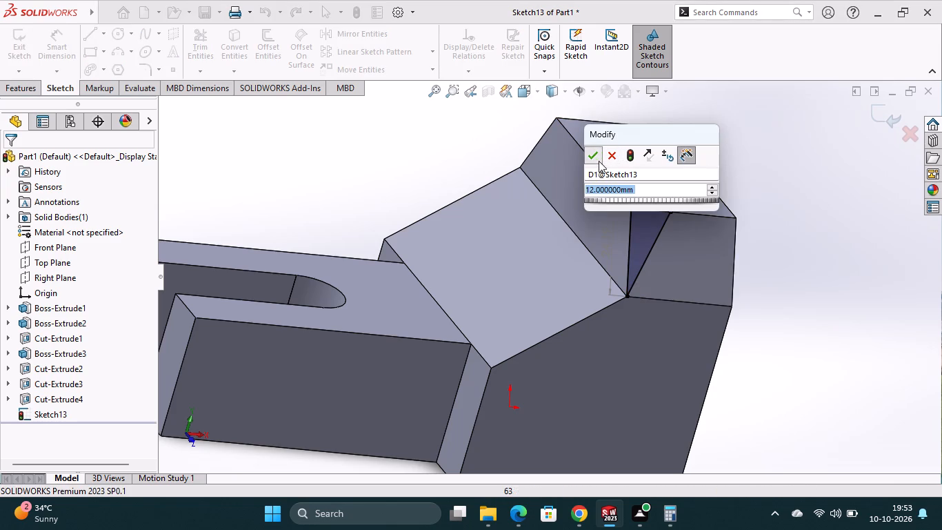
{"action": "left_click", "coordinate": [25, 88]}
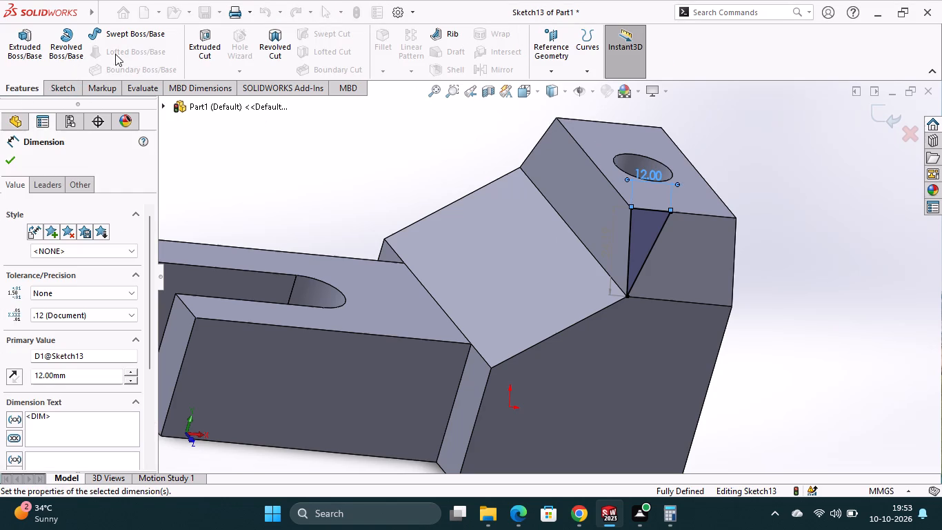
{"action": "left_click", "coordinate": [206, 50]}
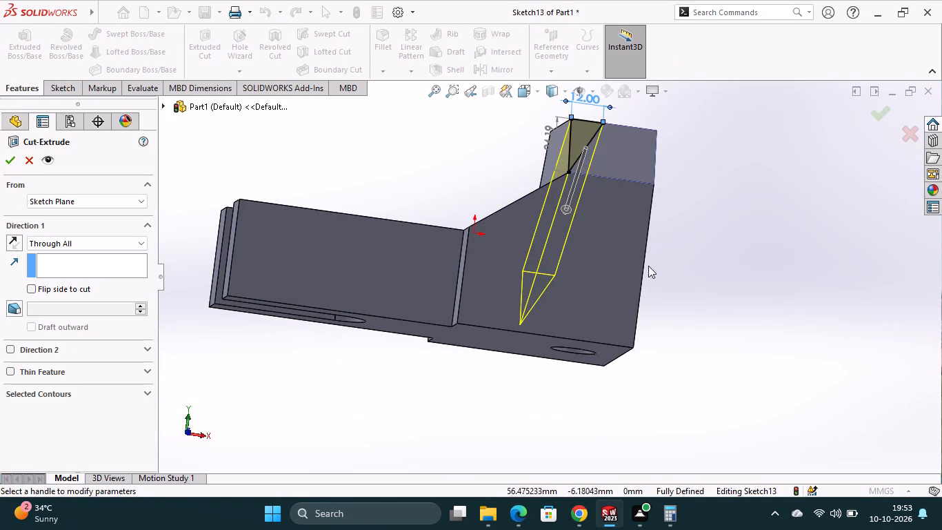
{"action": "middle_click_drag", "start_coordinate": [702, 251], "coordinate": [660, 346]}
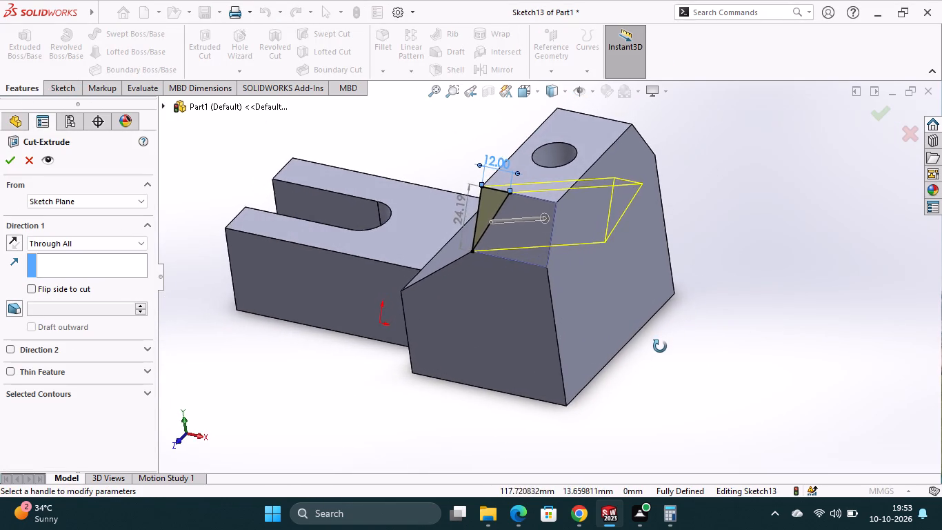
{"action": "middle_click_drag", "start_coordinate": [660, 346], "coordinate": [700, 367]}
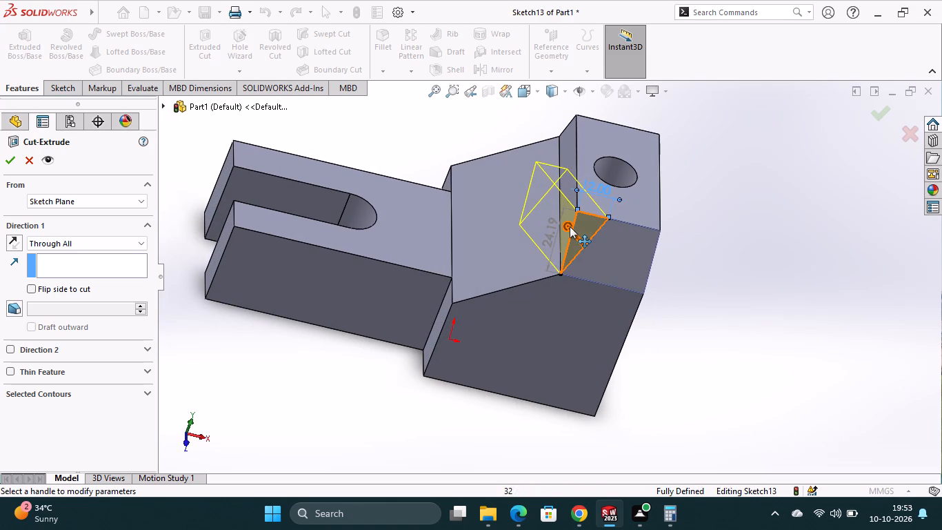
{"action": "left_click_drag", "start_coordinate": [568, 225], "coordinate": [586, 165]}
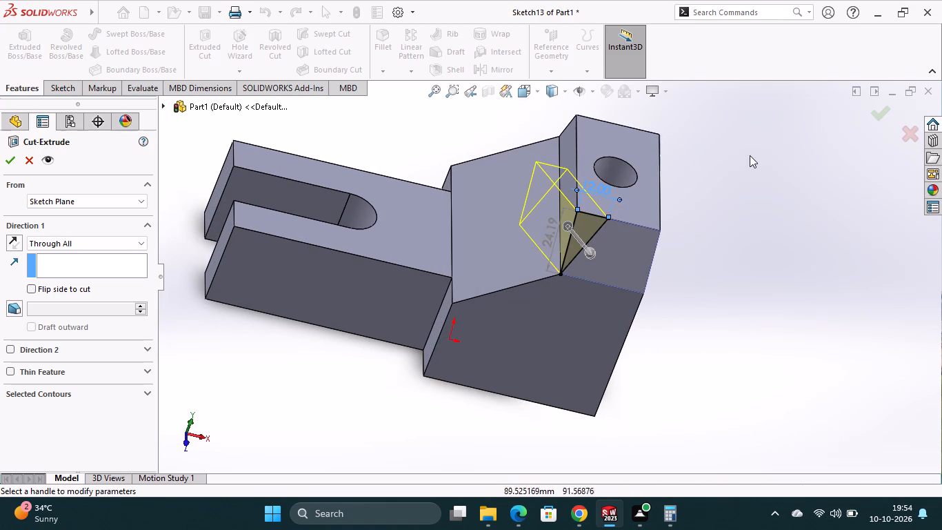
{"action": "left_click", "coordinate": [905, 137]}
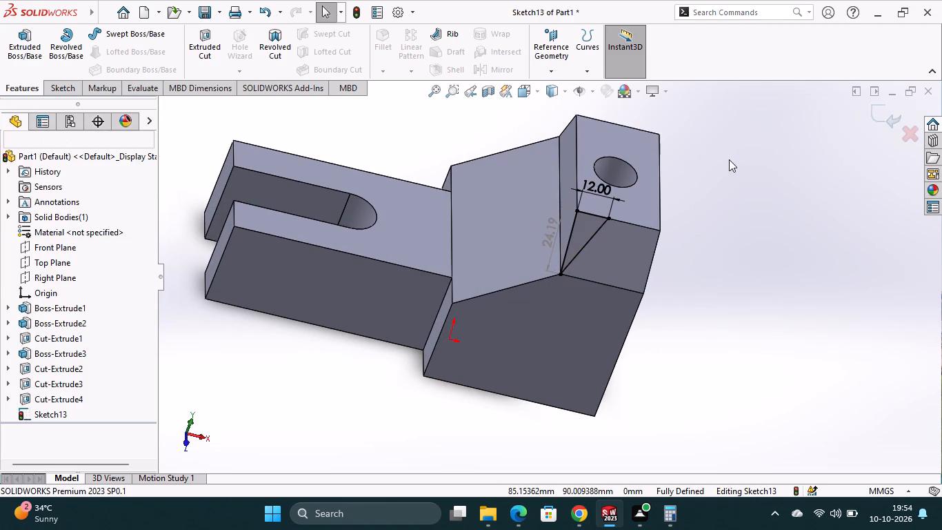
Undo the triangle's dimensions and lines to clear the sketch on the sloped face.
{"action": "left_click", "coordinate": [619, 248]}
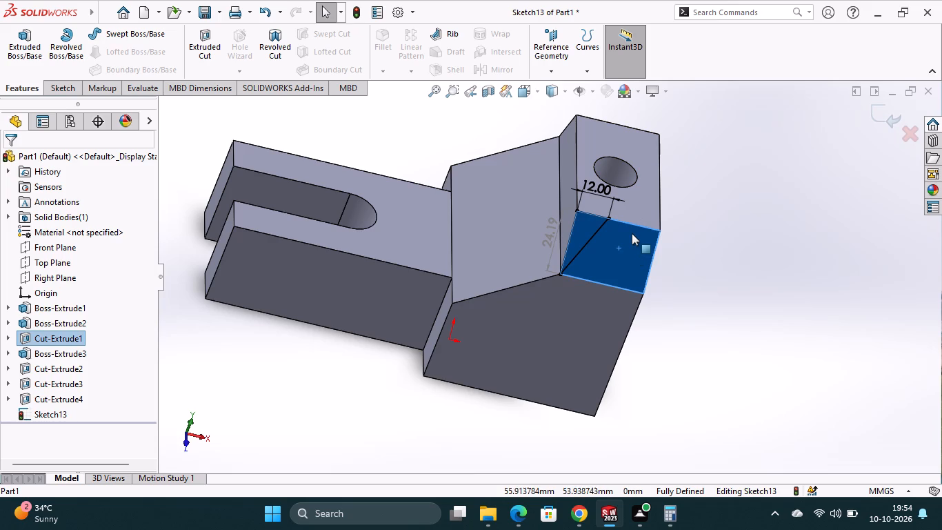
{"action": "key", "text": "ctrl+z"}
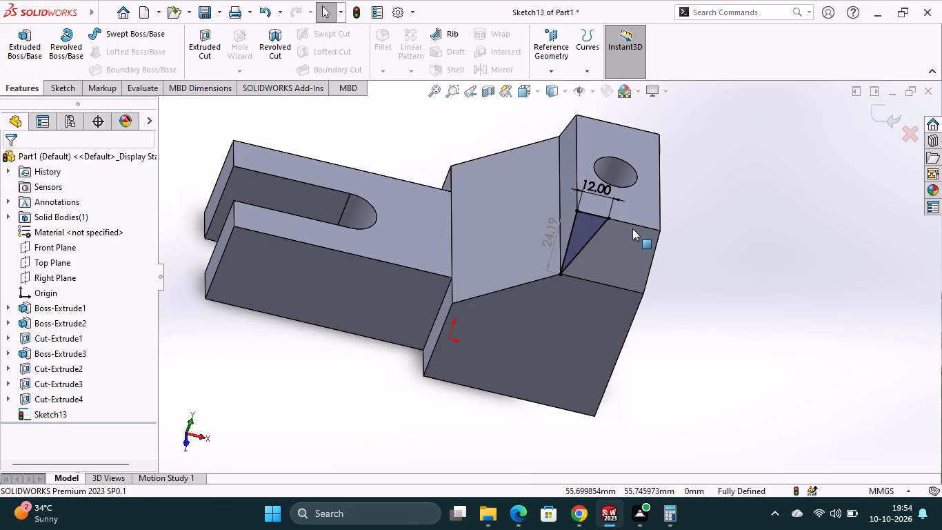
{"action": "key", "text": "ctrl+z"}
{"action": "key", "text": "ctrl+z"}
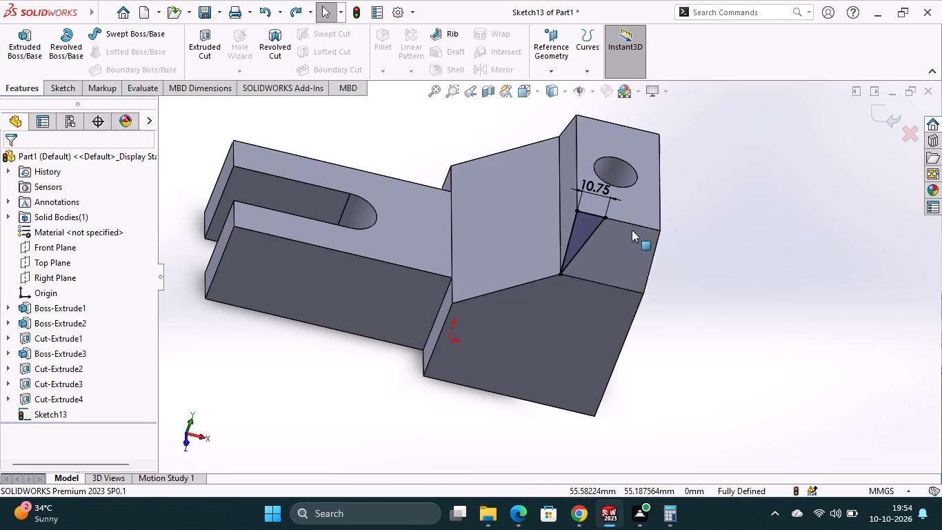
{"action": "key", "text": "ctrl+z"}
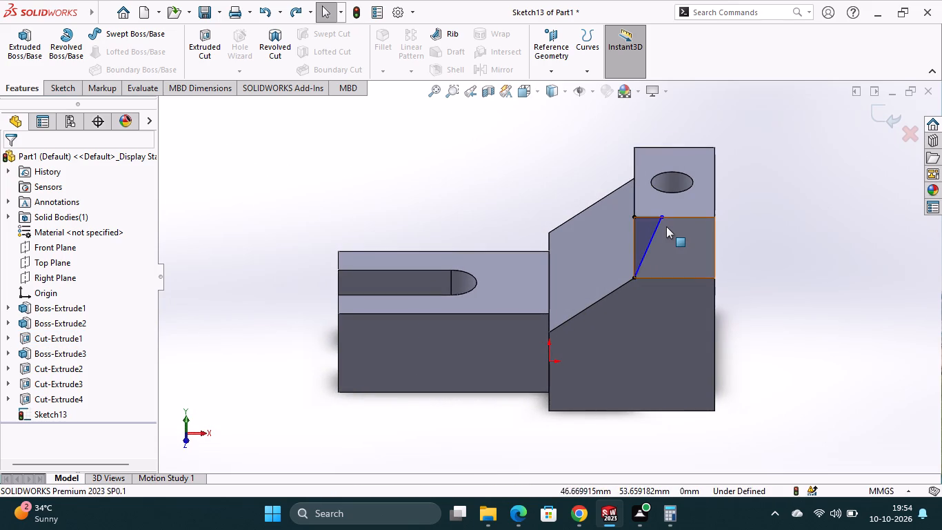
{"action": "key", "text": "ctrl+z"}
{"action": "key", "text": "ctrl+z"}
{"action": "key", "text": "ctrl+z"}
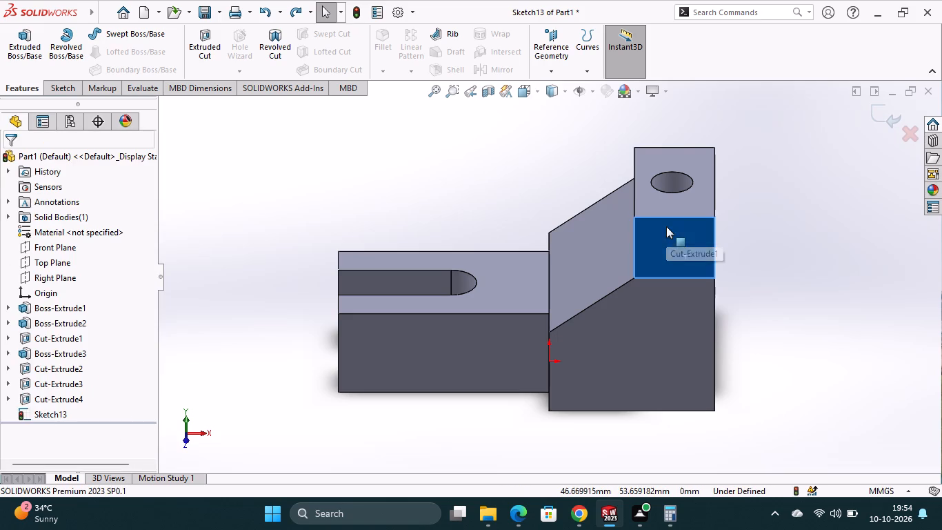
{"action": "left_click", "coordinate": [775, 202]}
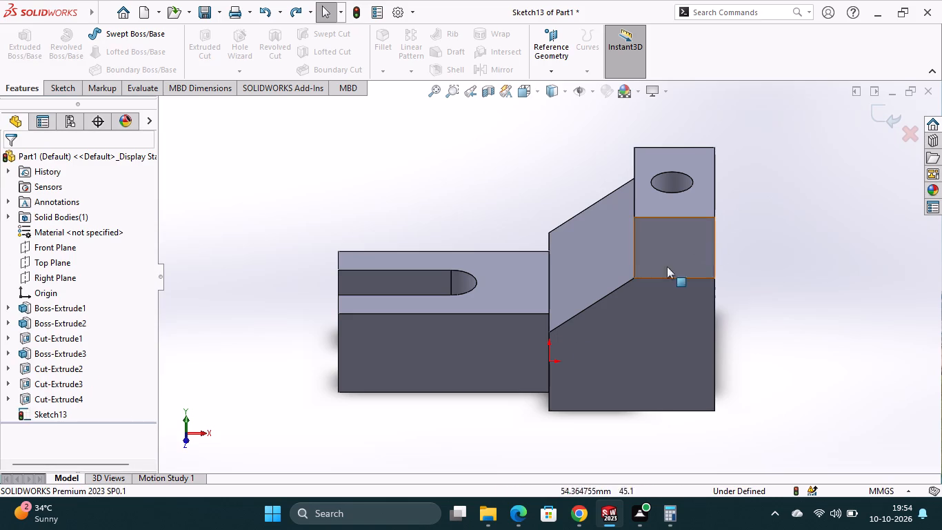
Close the empty sketch and start a new sketch on the block's sloped face just below the holed top face.
{"action": "middle_click_drag", "start_coordinate": [554, 399], "coordinate": [596, 399]}
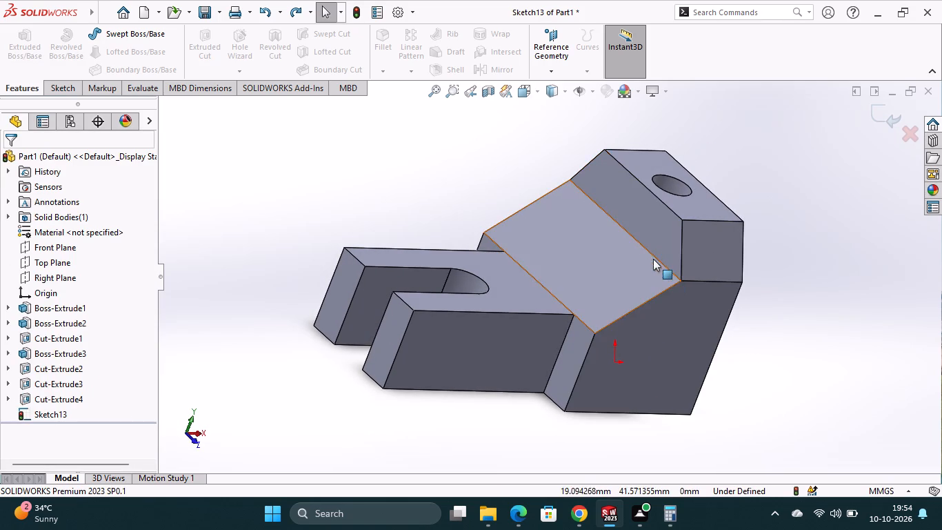
{"action": "middle_click_drag", "start_coordinate": [786, 362], "coordinate": [741, 351]}
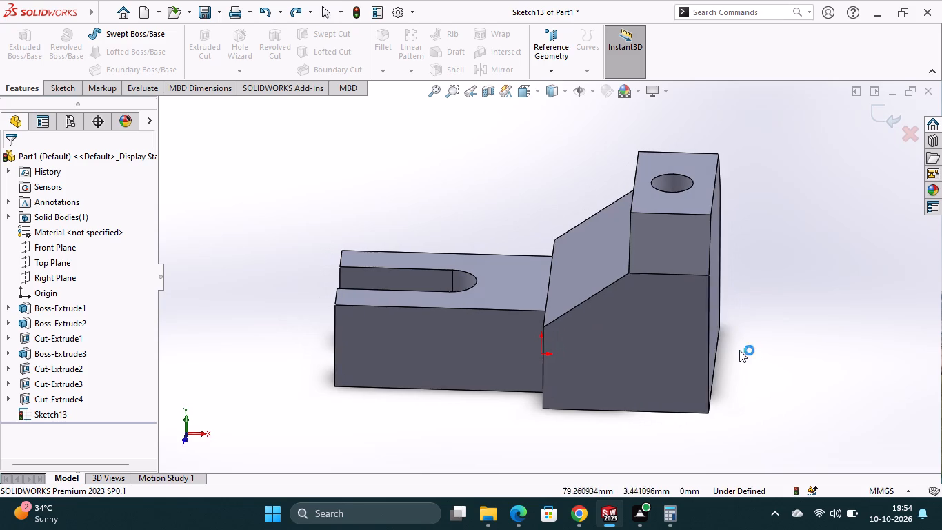
{"action": "left_click", "coordinate": [659, 257]}
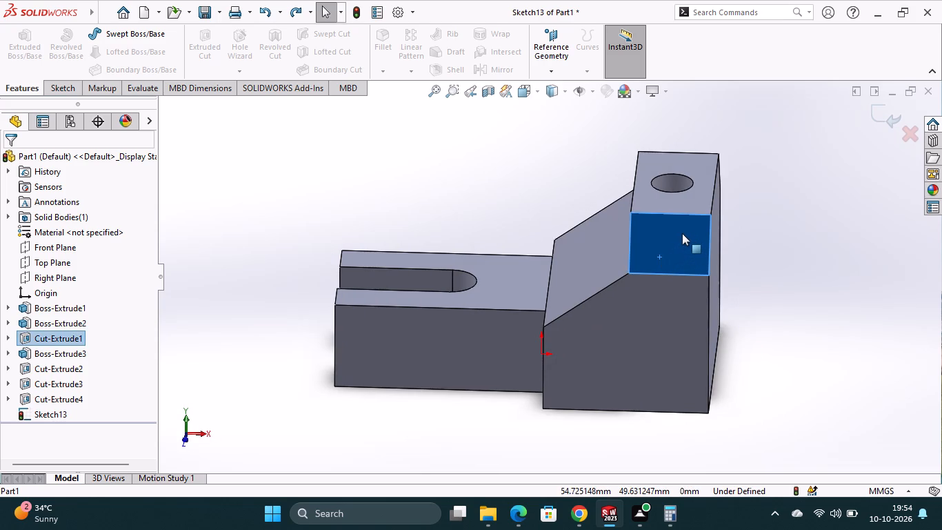
{"action": "right_click", "coordinate": [682, 233]}
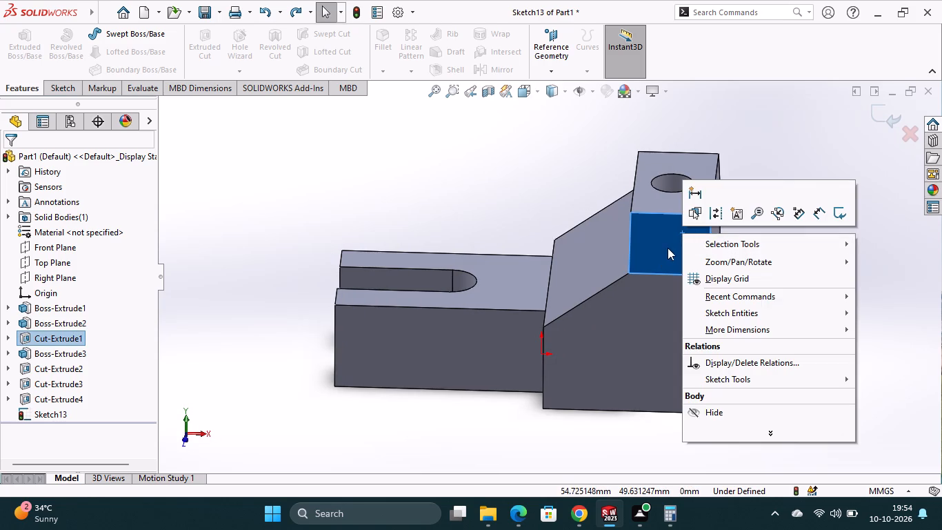
{"action": "left_click", "coordinate": [668, 248]}
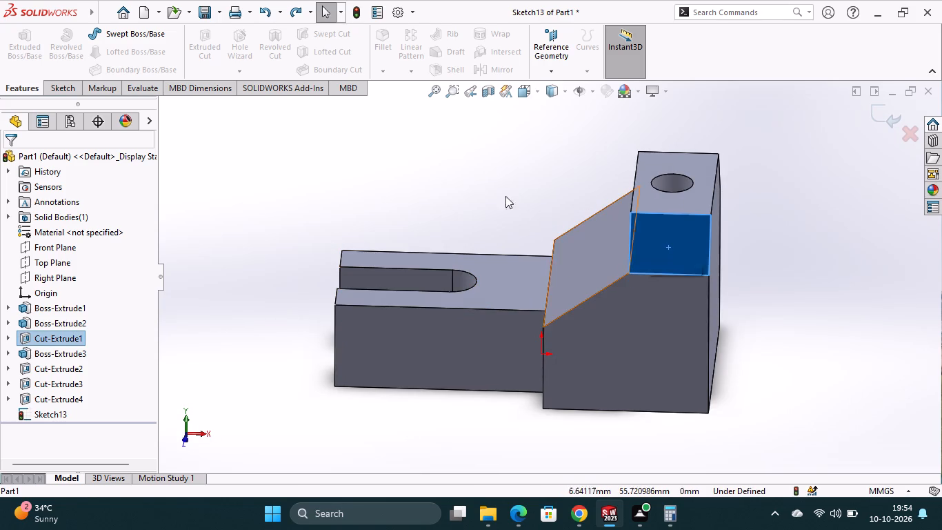
{"action": "left_click", "coordinate": [469, 177]}
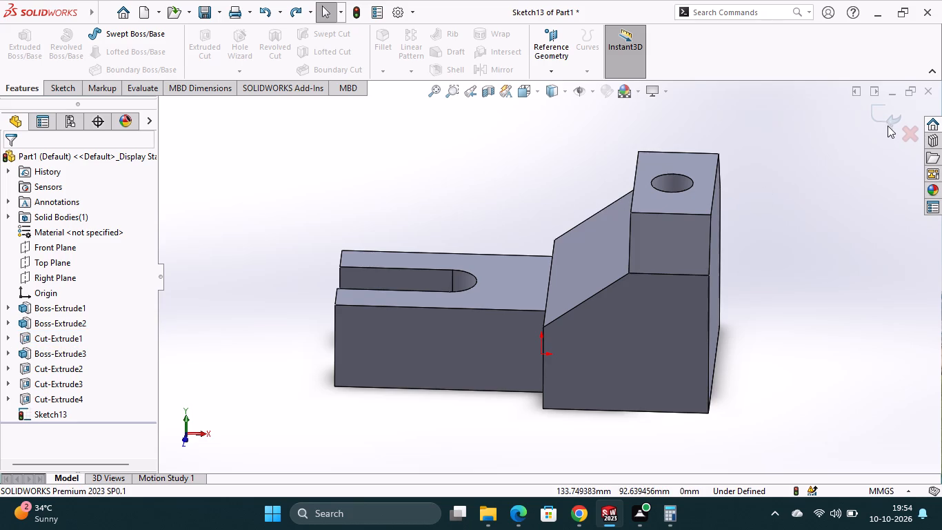
{"action": "left_click", "coordinate": [888, 124]}
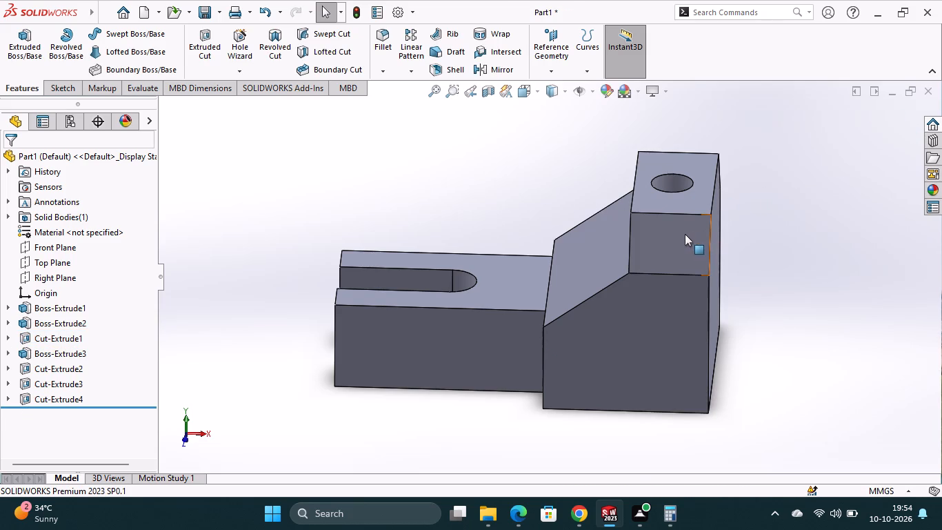
{"action": "left_click", "coordinate": [685, 234]}
{"action": "left_click", "coordinate": [751, 195]}
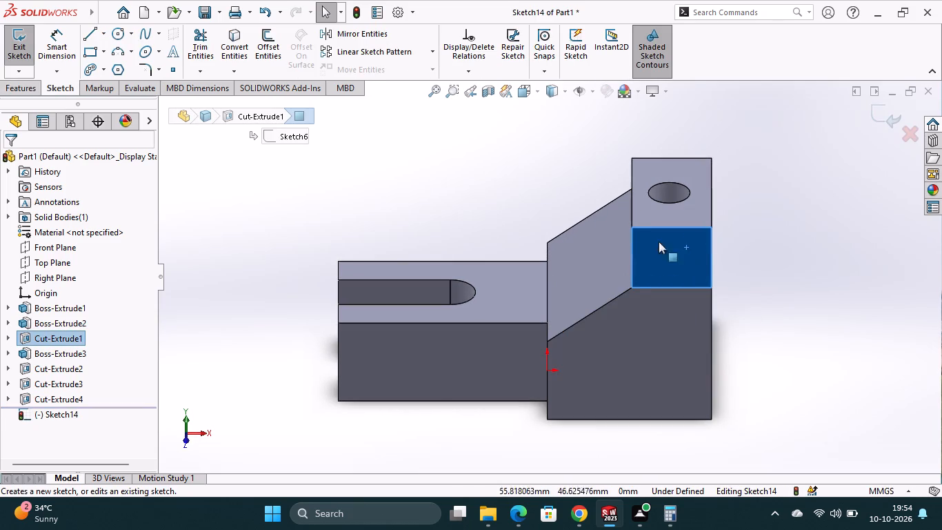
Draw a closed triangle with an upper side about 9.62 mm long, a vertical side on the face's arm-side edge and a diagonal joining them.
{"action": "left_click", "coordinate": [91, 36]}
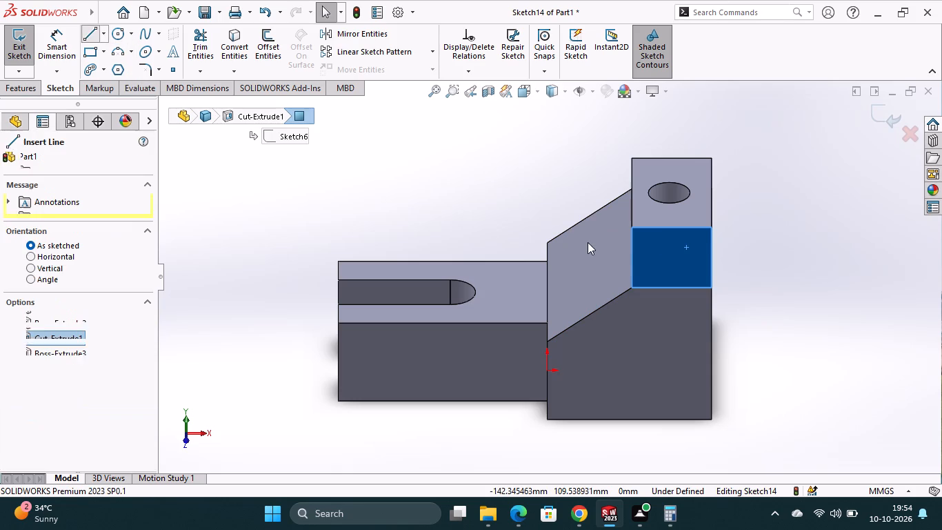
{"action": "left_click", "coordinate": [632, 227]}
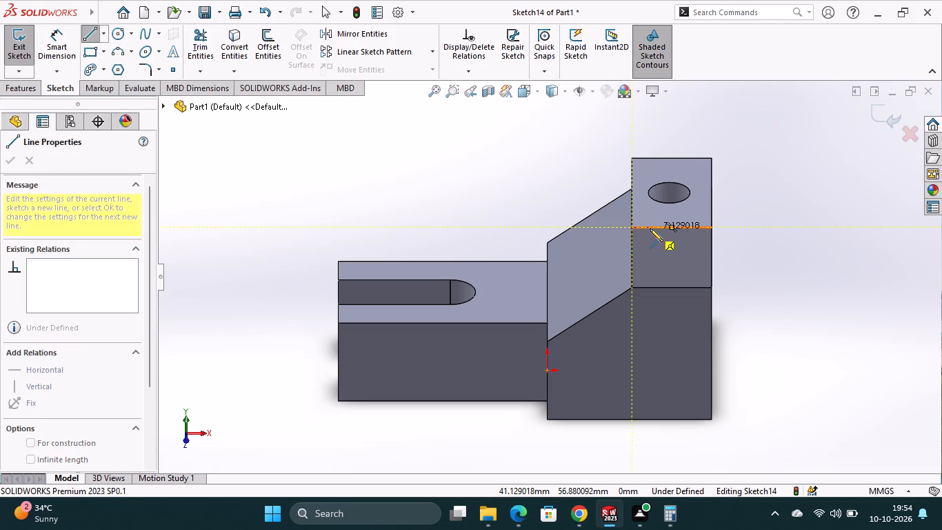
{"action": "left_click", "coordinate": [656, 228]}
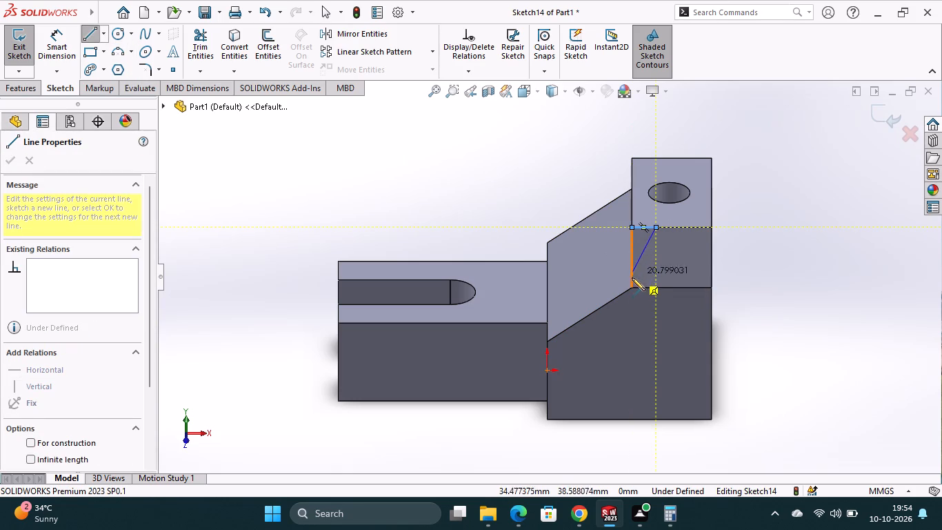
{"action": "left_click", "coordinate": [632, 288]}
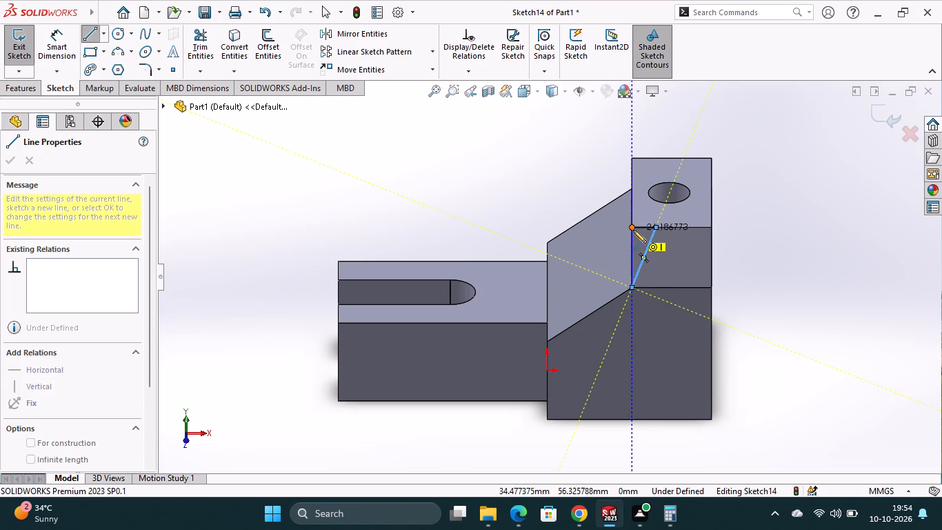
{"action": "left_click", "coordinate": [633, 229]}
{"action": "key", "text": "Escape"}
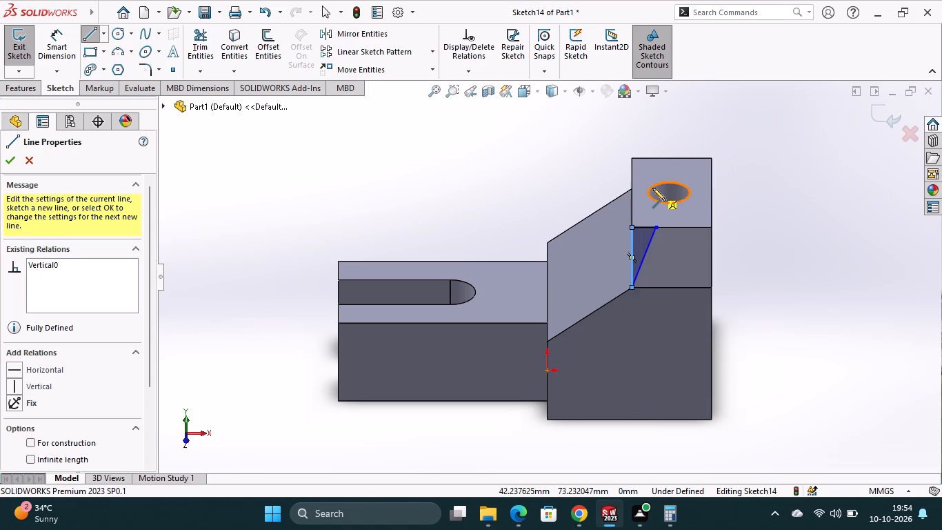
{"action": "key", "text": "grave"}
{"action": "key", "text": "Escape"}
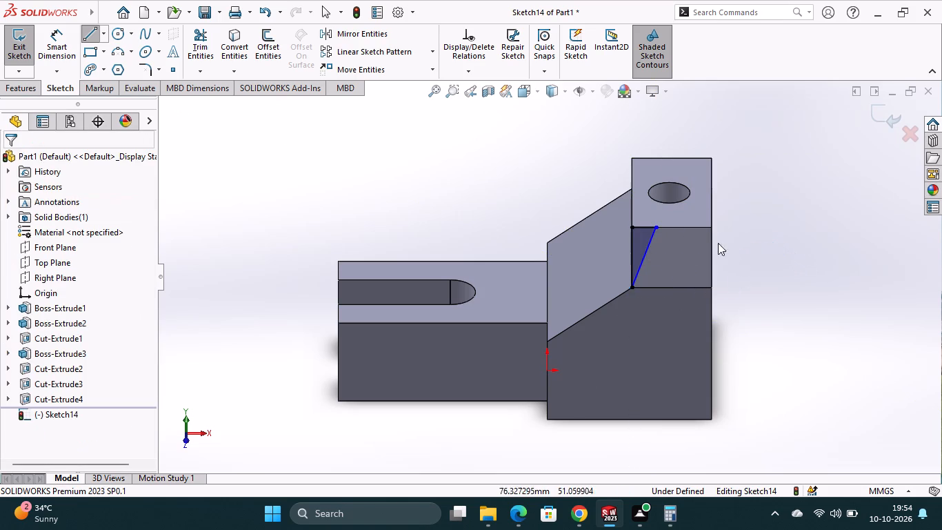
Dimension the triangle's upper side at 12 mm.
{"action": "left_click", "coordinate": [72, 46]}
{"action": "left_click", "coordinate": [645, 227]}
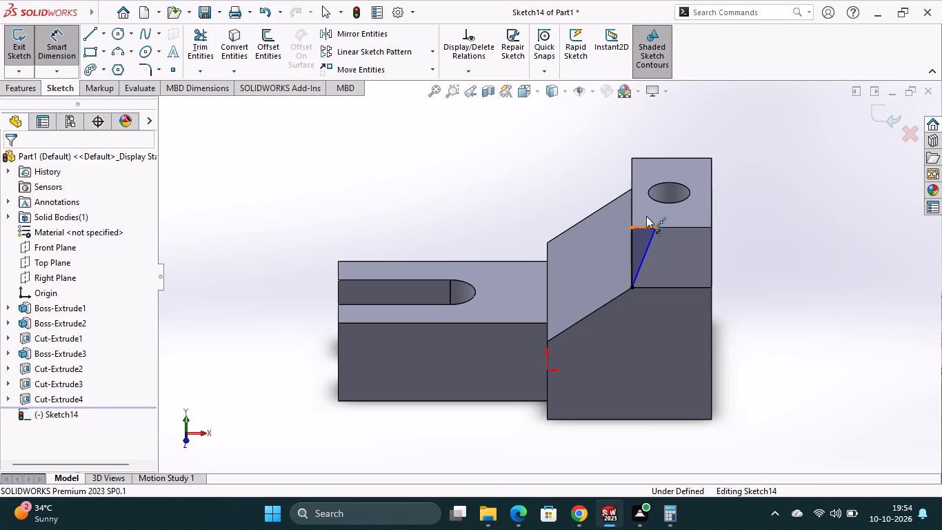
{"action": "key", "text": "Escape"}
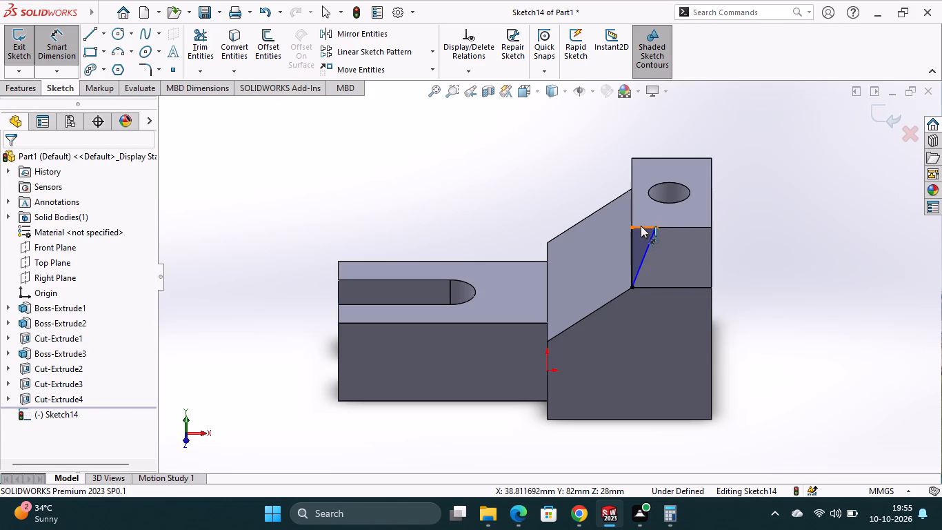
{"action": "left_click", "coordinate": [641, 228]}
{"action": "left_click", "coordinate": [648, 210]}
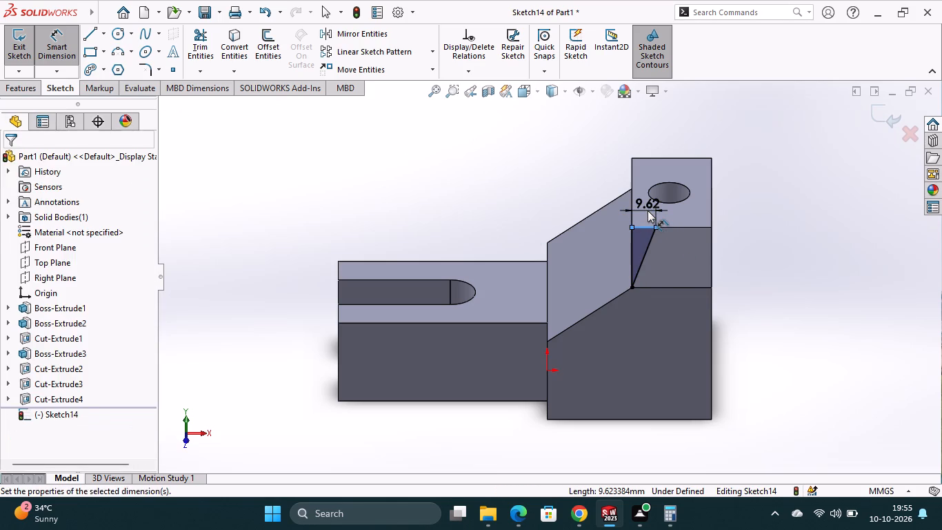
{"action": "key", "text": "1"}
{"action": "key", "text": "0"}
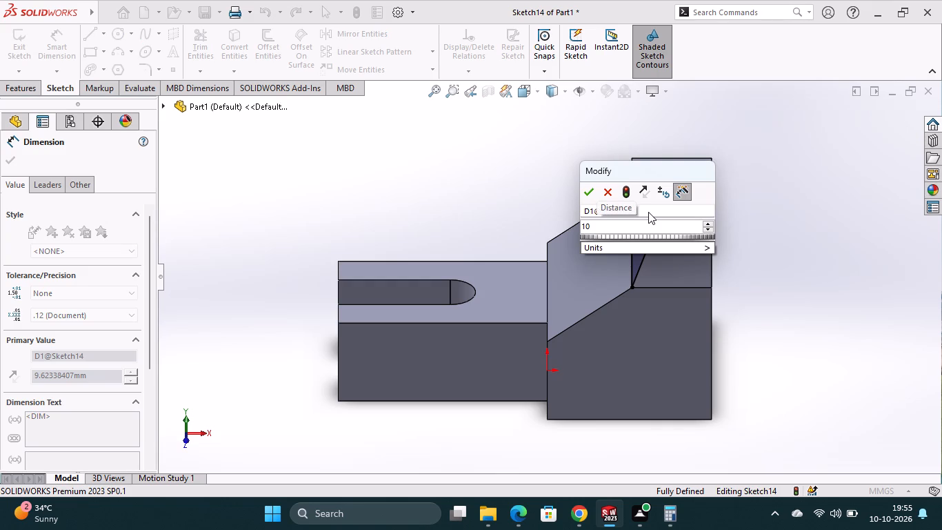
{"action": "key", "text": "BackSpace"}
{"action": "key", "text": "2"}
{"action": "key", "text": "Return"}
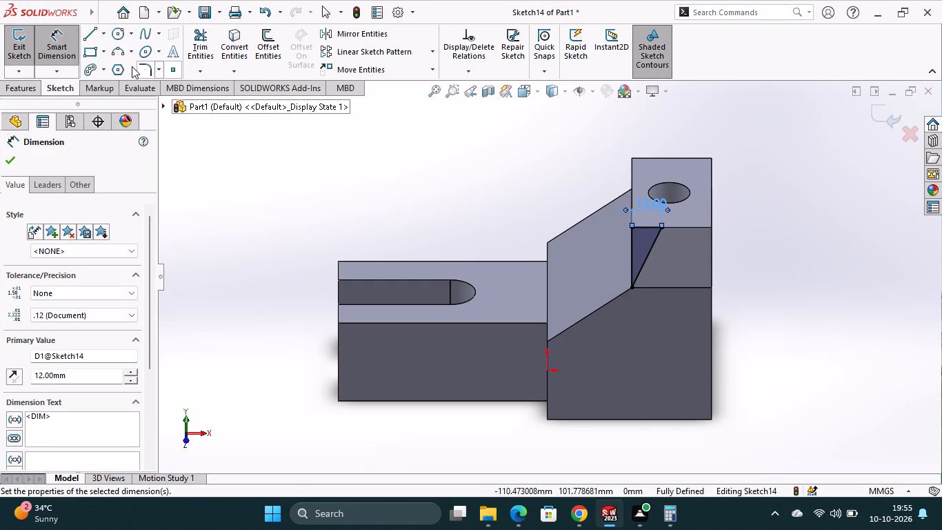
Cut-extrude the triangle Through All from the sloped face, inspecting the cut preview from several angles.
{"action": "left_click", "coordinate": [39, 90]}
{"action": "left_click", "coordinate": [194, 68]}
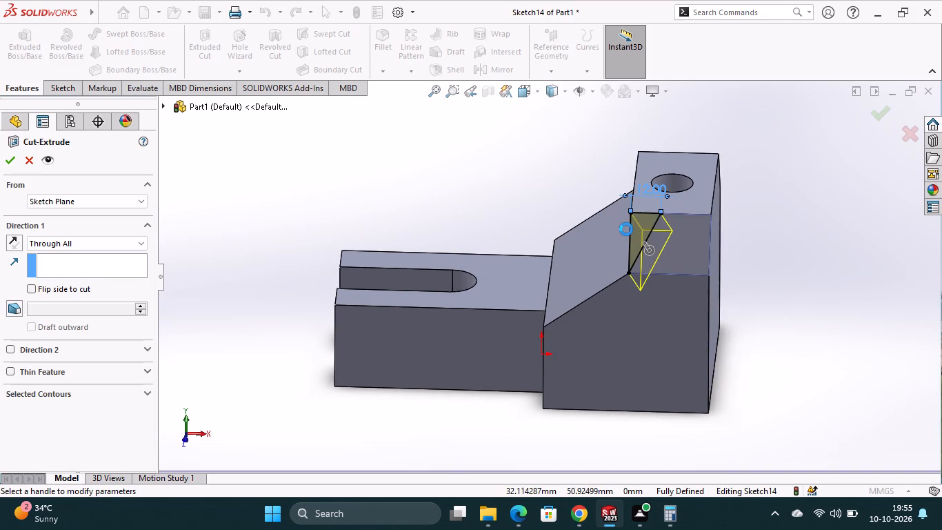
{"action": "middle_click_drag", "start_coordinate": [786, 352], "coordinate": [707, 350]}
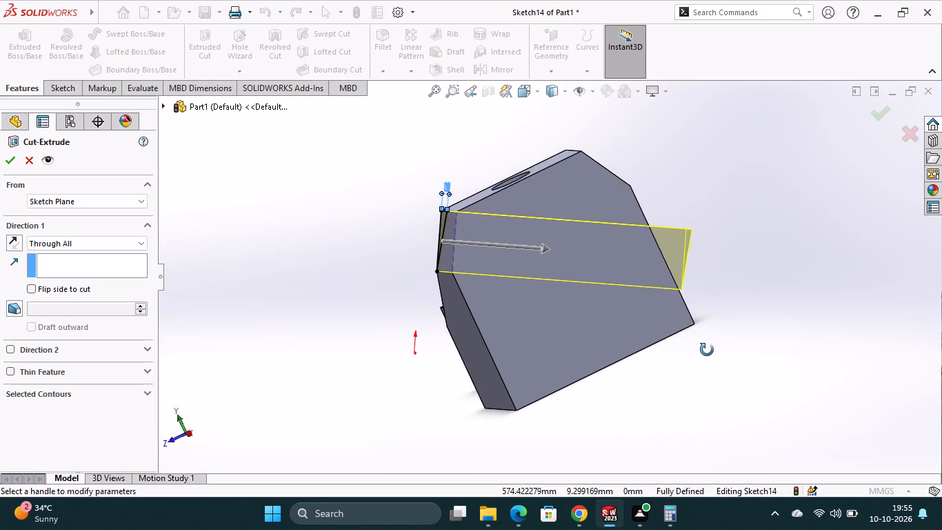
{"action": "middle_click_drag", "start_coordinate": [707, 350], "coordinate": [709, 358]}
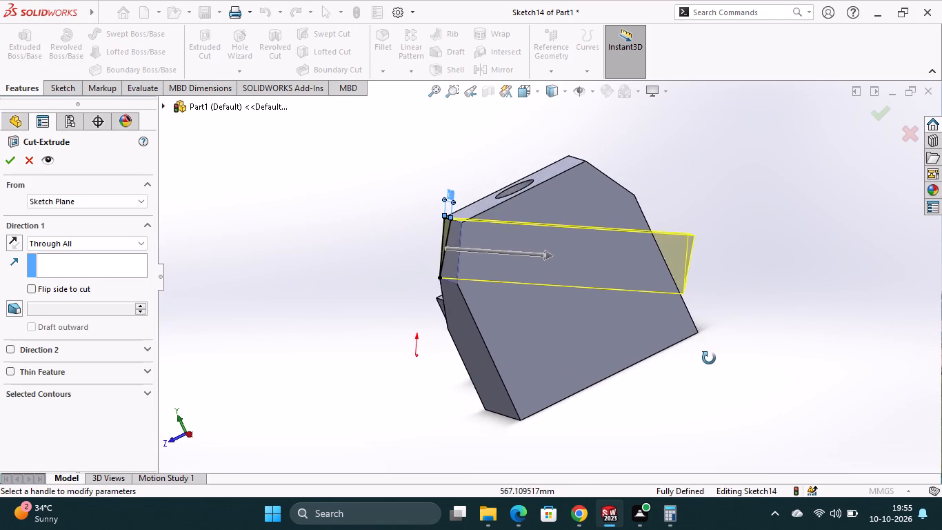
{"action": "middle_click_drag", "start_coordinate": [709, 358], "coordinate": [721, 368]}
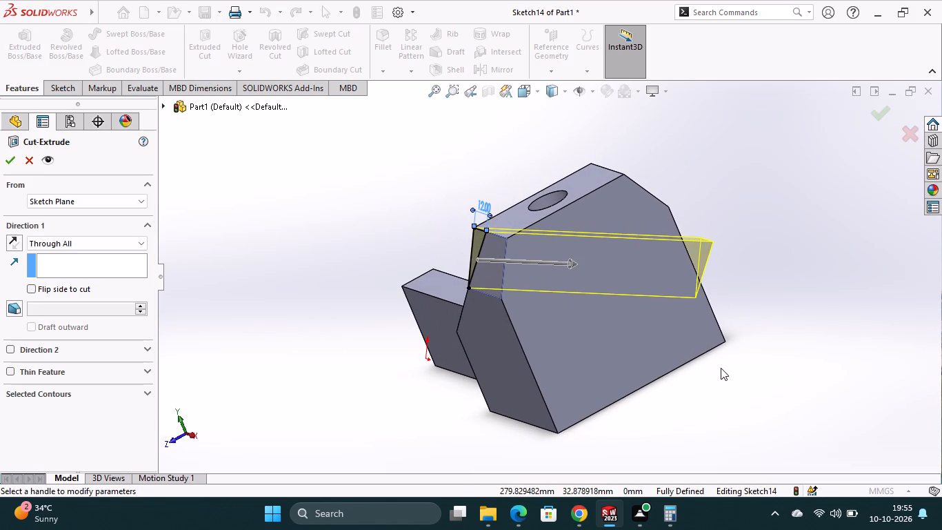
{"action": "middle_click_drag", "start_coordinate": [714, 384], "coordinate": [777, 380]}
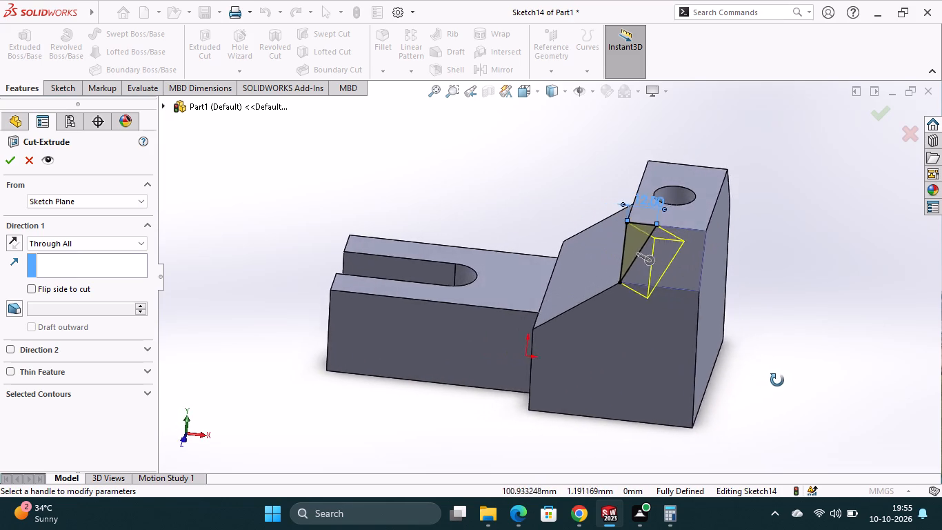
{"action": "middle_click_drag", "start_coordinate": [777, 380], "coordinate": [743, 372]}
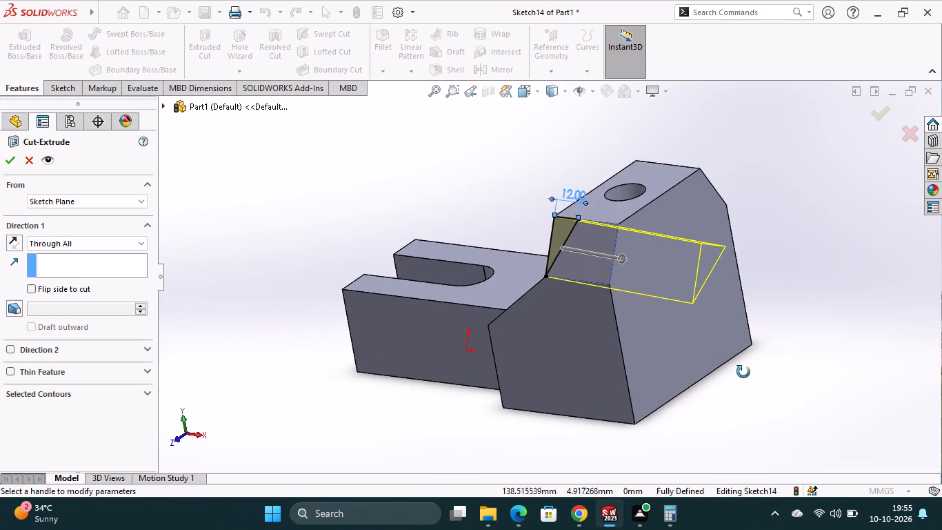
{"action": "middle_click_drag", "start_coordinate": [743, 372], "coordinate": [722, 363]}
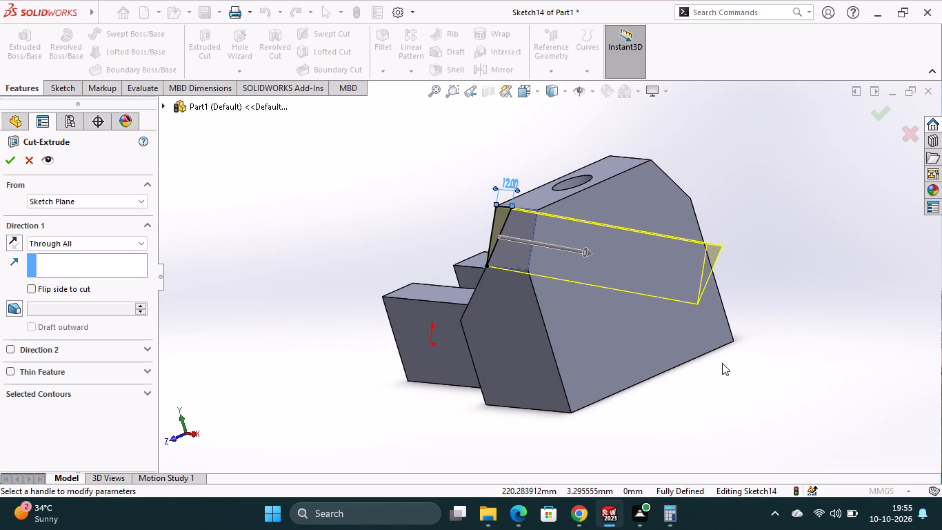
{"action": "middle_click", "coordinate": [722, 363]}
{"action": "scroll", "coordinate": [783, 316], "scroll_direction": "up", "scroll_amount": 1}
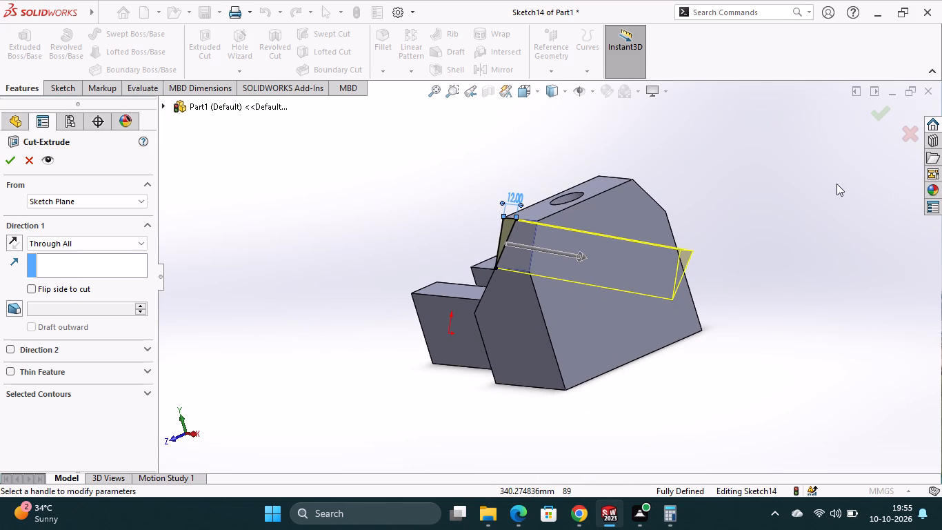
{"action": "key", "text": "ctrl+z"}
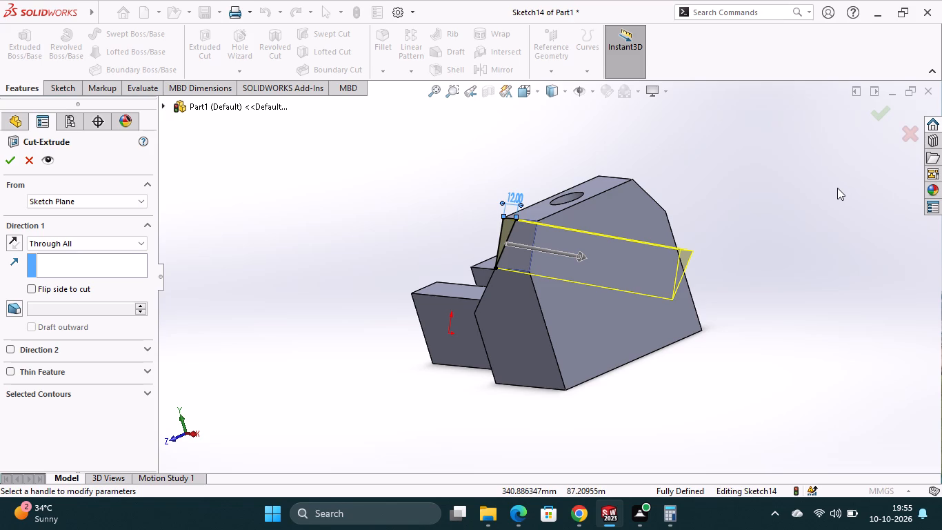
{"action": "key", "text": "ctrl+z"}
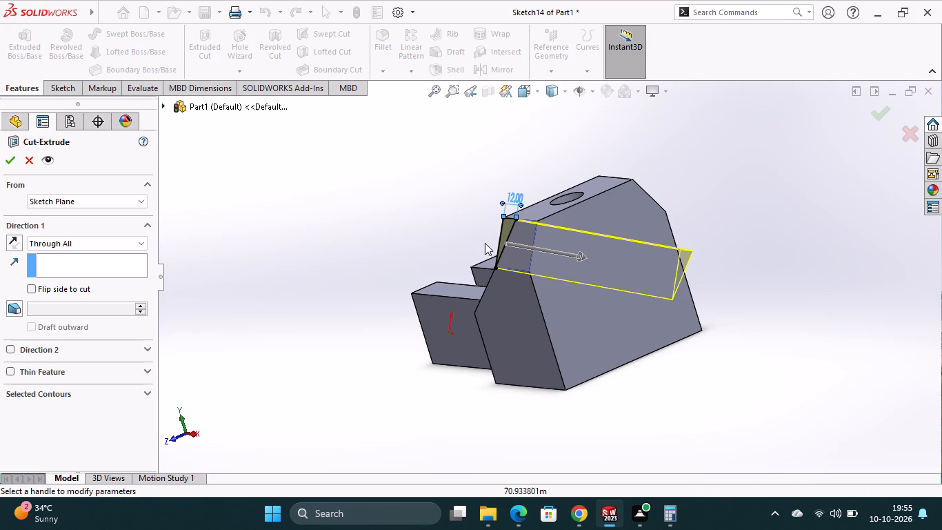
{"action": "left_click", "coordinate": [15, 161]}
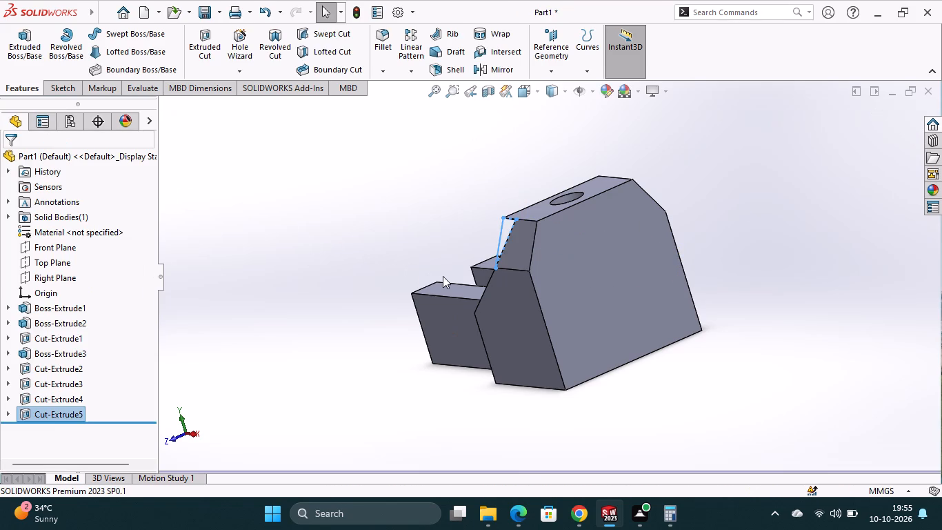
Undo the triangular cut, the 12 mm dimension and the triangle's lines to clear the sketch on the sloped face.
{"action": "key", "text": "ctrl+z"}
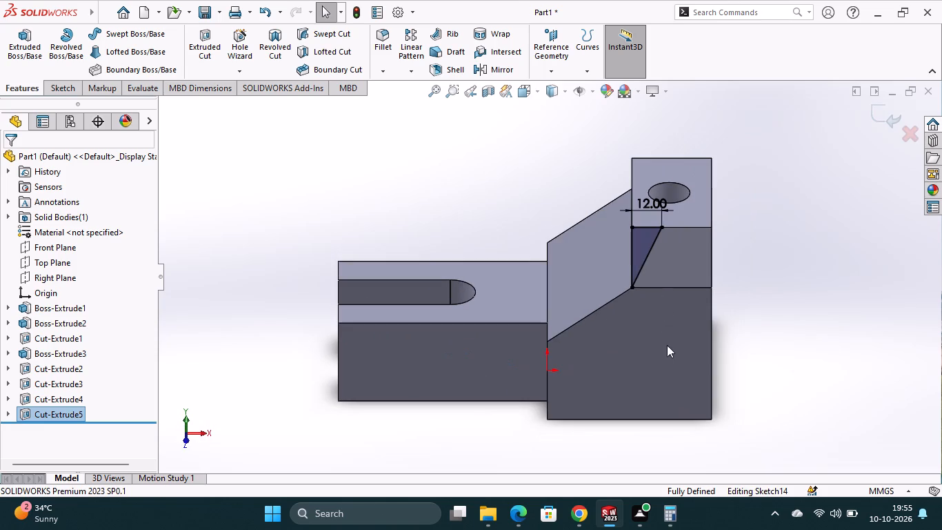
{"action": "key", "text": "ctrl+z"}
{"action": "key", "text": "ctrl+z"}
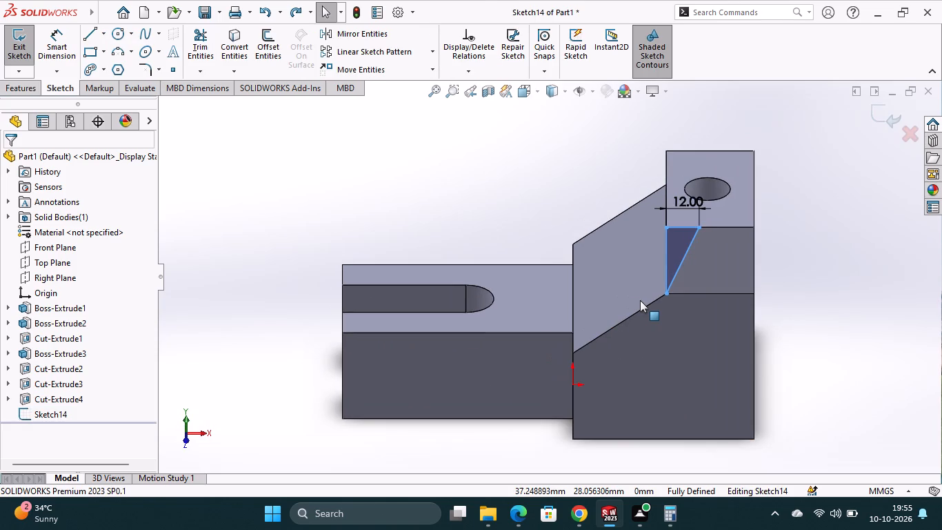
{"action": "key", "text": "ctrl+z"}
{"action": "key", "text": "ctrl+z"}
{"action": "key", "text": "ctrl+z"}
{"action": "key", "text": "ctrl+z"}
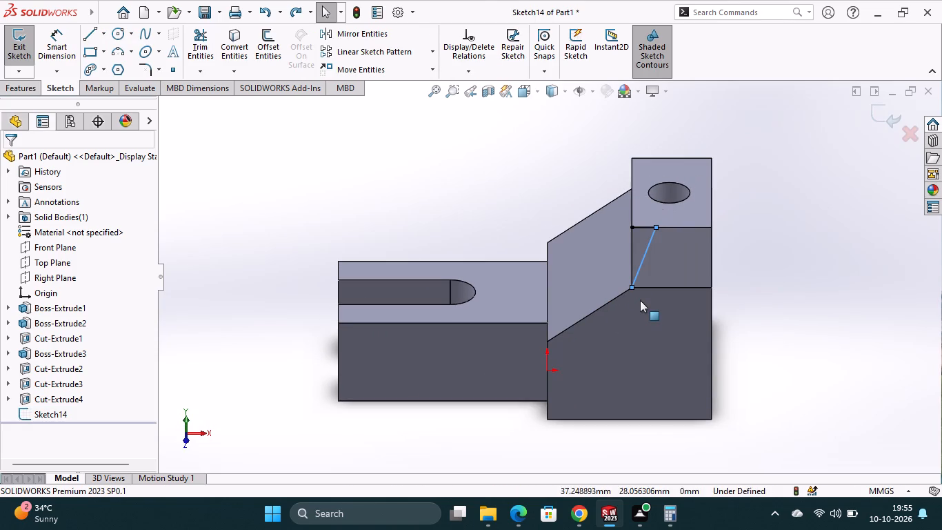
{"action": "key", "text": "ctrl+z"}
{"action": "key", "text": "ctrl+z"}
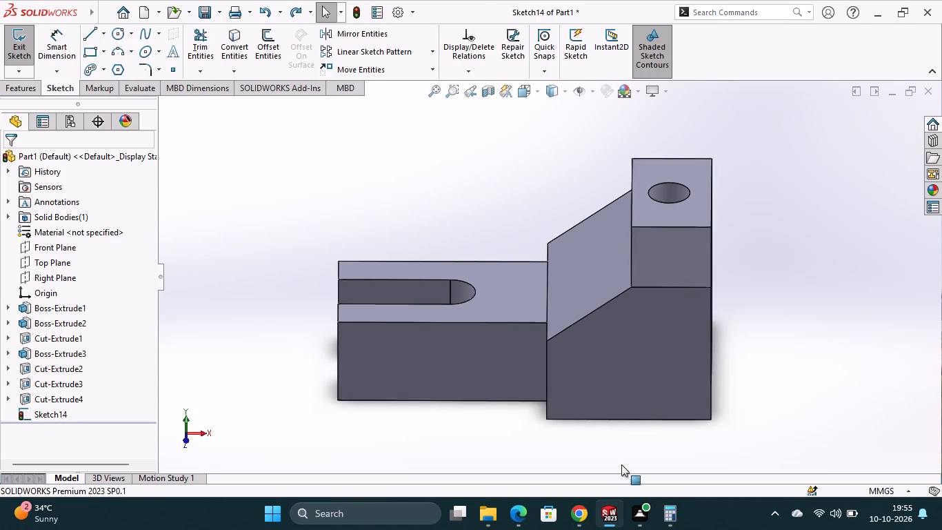
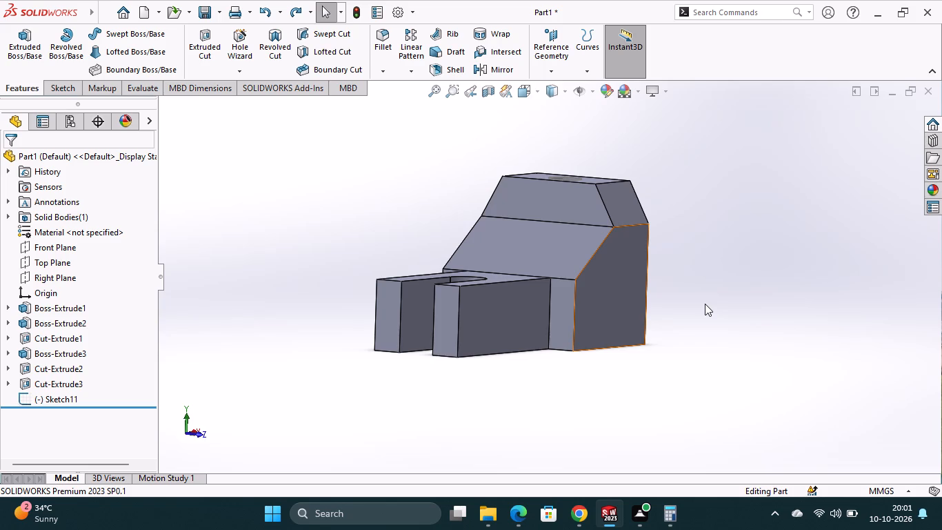
Examine the block's sloped and corner-cut faces and the slotted arm from both sides of the part.
{"action": "scroll", "coordinate": [741, 376], "scroll_direction": "down", "scroll_amount": 1}
{"action": "middle_click_drag", "start_coordinate": [741, 376], "coordinate": [715, 389]}
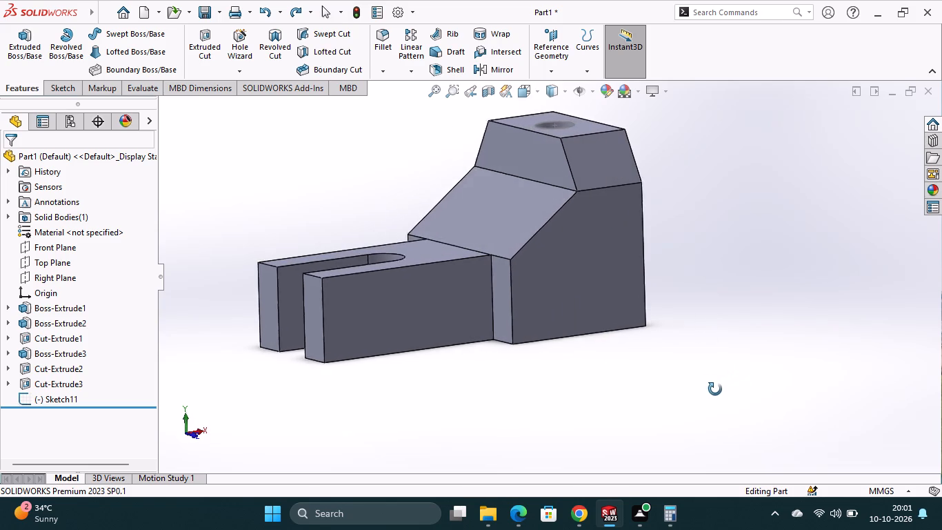
{"action": "middle_click_drag", "start_coordinate": [715, 389], "coordinate": [683, 362]}
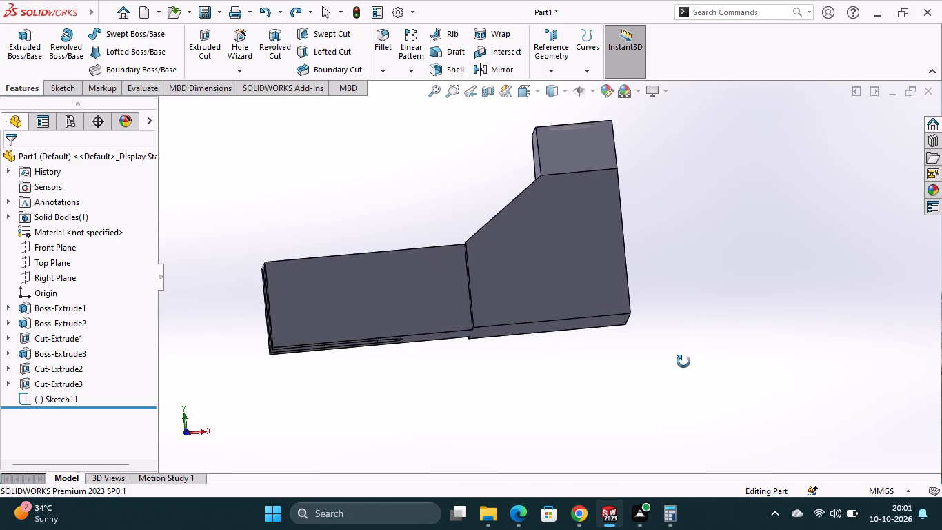
{"action": "middle_click_drag", "start_coordinate": [683, 362], "coordinate": [734, 389]}
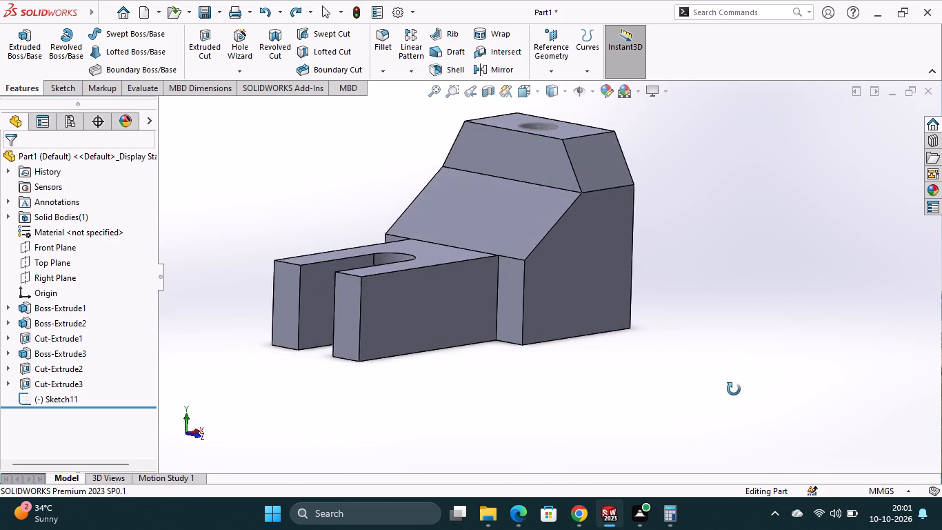
{"action": "middle_click_drag", "start_coordinate": [734, 389], "coordinate": [761, 386]}
{"action": "middle_click_drag", "start_coordinate": [543, 380], "coordinate": [601, 388]}
{"action": "scroll", "coordinate": [561, 386], "scroll_direction": "down", "scroll_amount": 1}
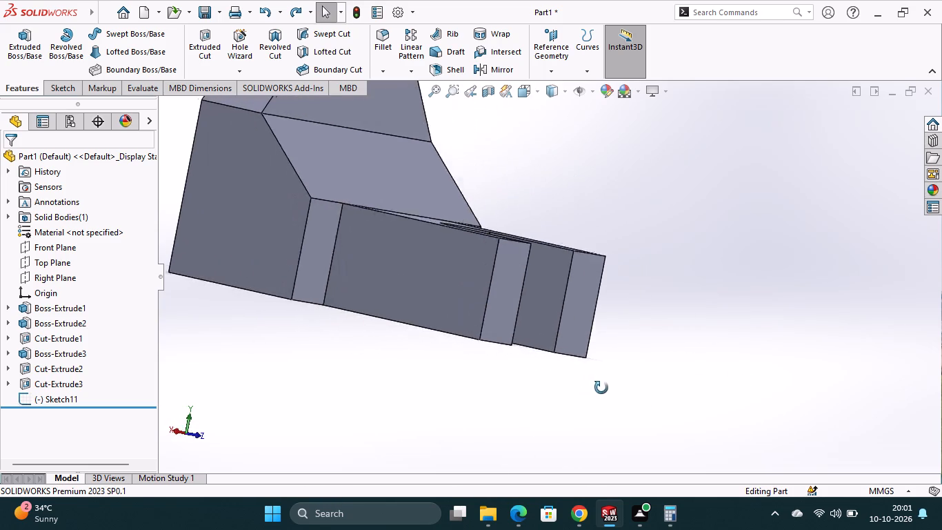
{"action": "middle_click_drag", "start_coordinate": [601, 388], "coordinate": [648, 389]}
{"action": "scroll", "coordinate": [645, 387], "scroll_direction": "up", "scroll_amount": 1}
{"action": "middle_click_drag", "start_coordinate": [332, 319], "coordinate": [342, 367]}
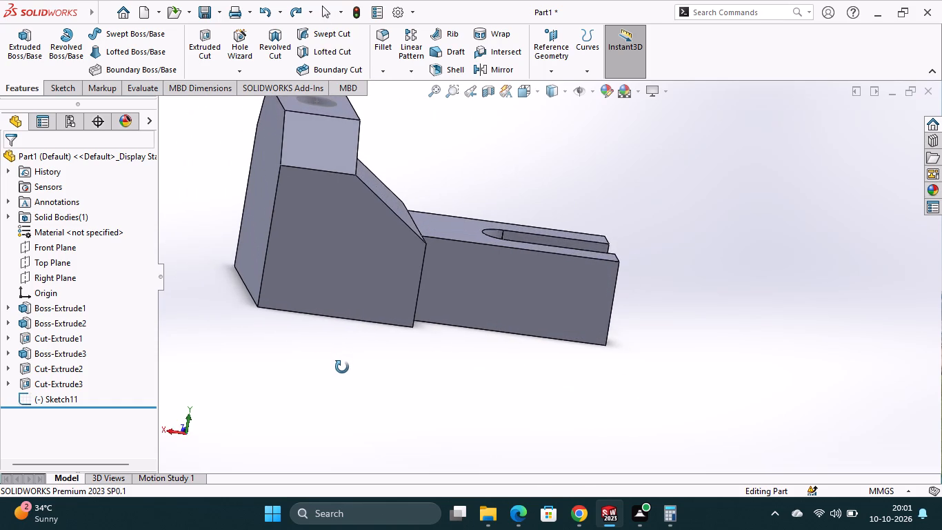
{"action": "middle_click_drag", "start_coordinate": [342, 367], "coordinate": [339, 356]}
{"action": "middle_click_drag", "start_coordinate": [334, 344], "coordinate": [337, 372]}
{"action": "scroll", "coordinate": [338, 372], "scroll_direction": "up", "scroll_amount": 1}
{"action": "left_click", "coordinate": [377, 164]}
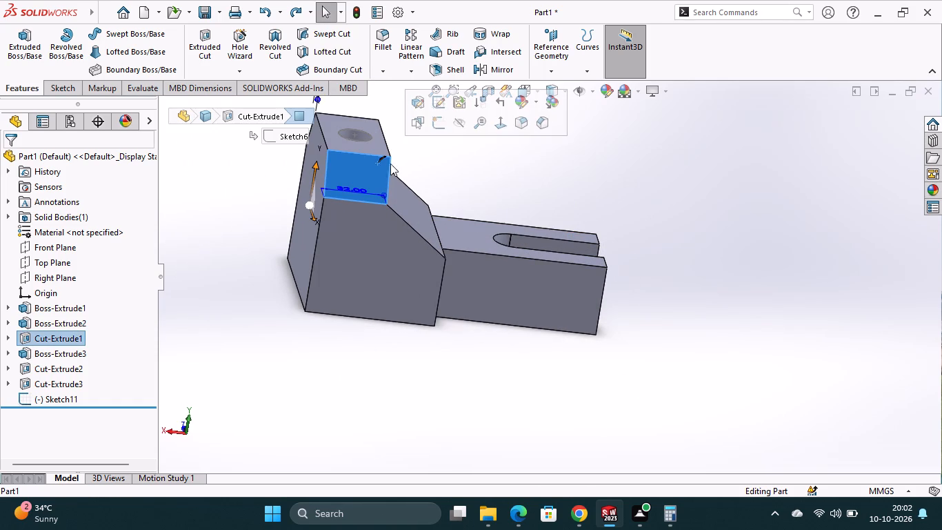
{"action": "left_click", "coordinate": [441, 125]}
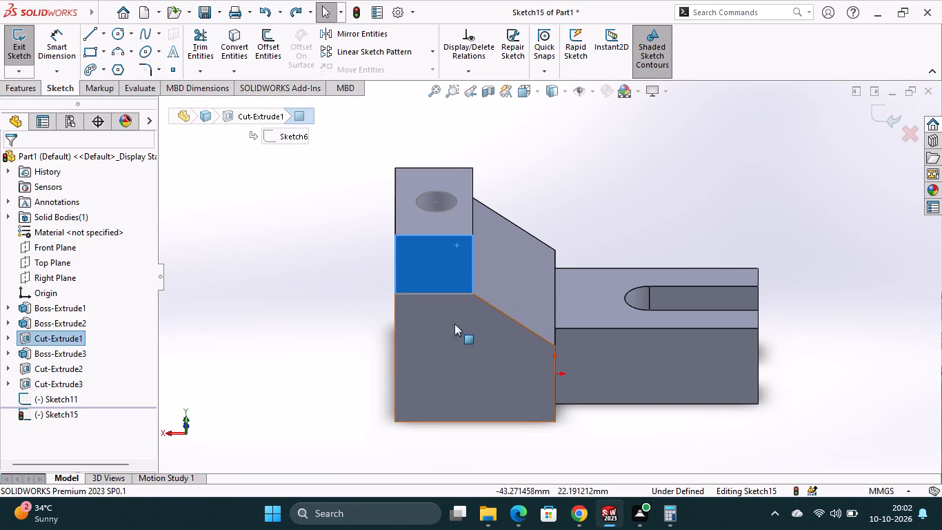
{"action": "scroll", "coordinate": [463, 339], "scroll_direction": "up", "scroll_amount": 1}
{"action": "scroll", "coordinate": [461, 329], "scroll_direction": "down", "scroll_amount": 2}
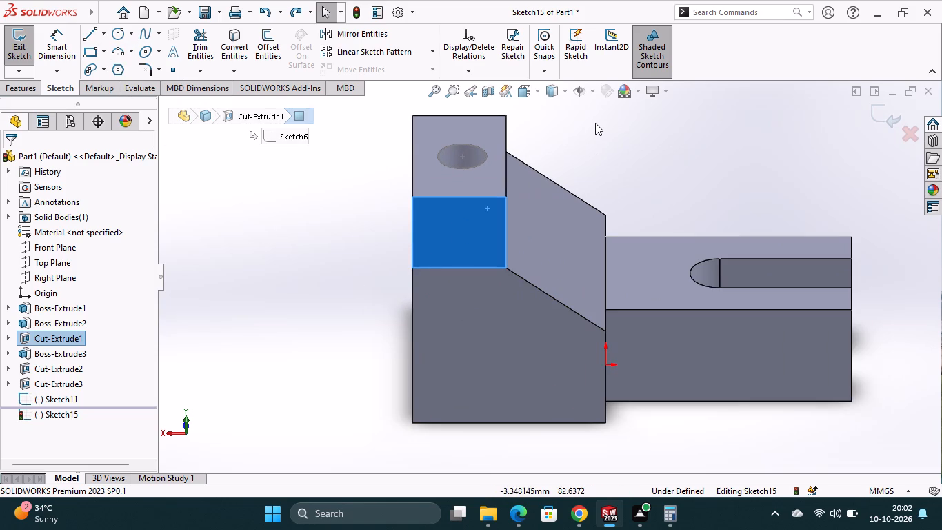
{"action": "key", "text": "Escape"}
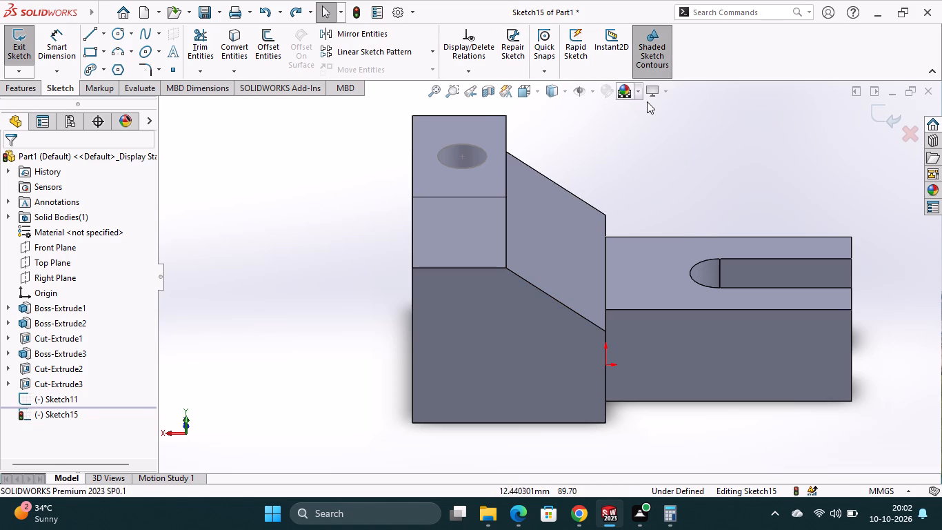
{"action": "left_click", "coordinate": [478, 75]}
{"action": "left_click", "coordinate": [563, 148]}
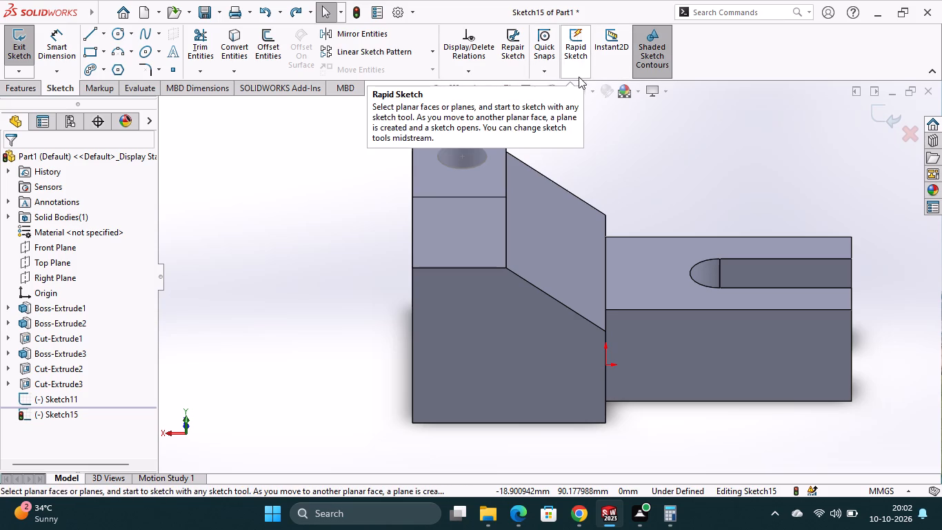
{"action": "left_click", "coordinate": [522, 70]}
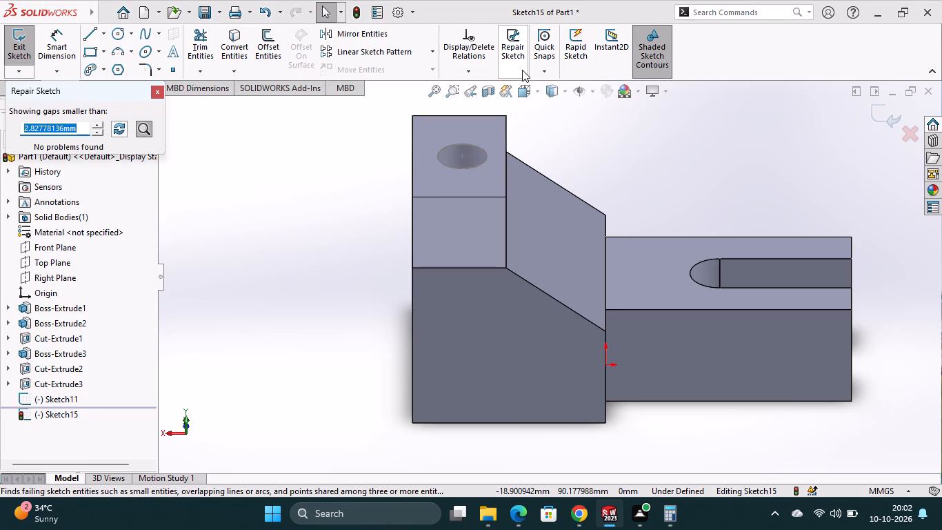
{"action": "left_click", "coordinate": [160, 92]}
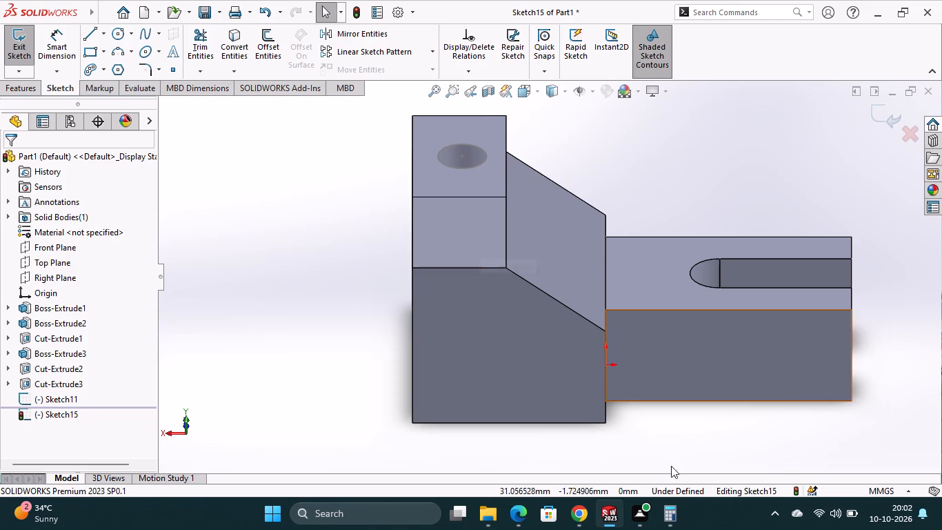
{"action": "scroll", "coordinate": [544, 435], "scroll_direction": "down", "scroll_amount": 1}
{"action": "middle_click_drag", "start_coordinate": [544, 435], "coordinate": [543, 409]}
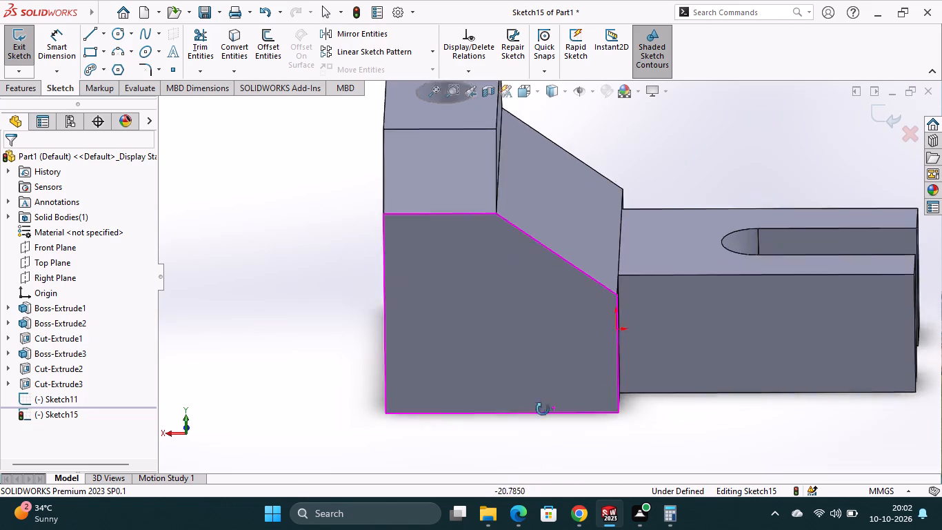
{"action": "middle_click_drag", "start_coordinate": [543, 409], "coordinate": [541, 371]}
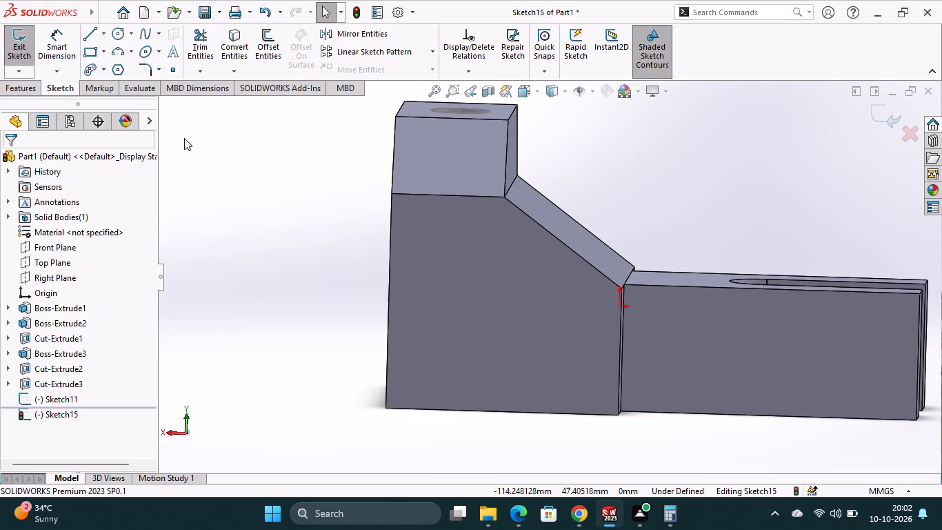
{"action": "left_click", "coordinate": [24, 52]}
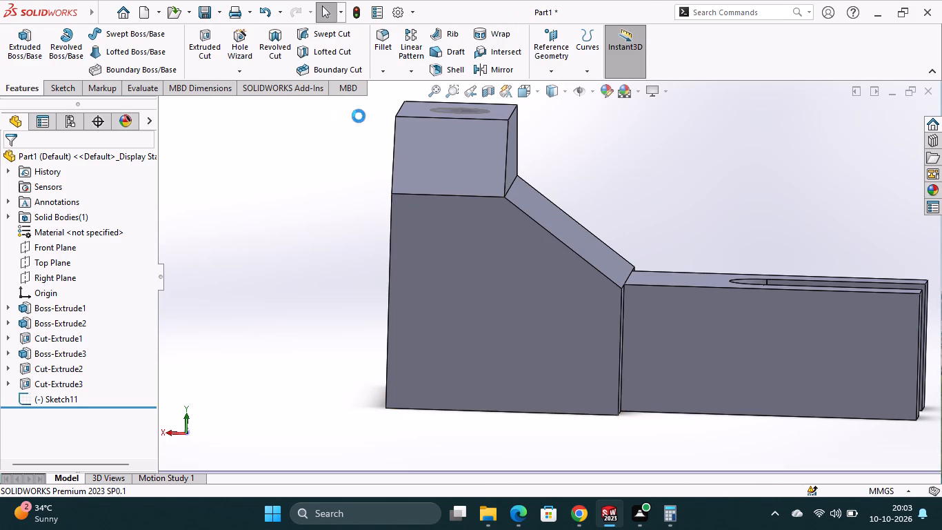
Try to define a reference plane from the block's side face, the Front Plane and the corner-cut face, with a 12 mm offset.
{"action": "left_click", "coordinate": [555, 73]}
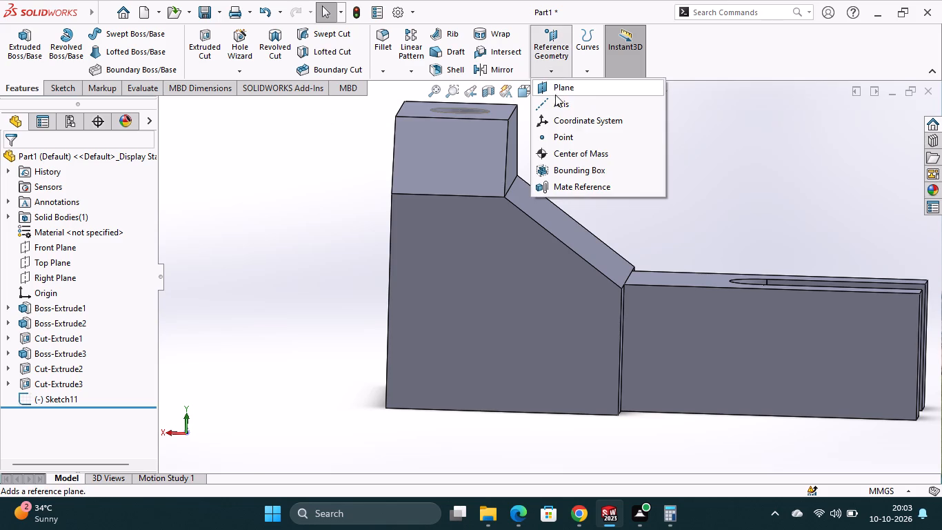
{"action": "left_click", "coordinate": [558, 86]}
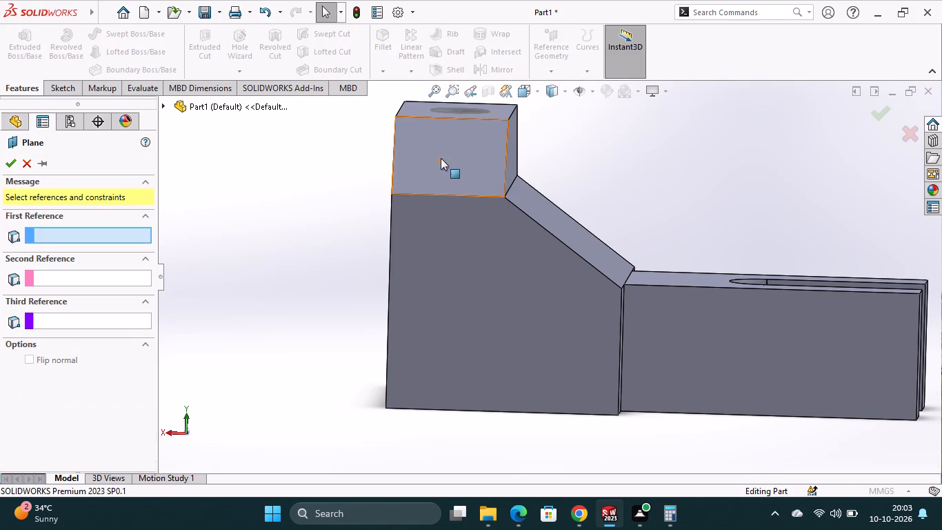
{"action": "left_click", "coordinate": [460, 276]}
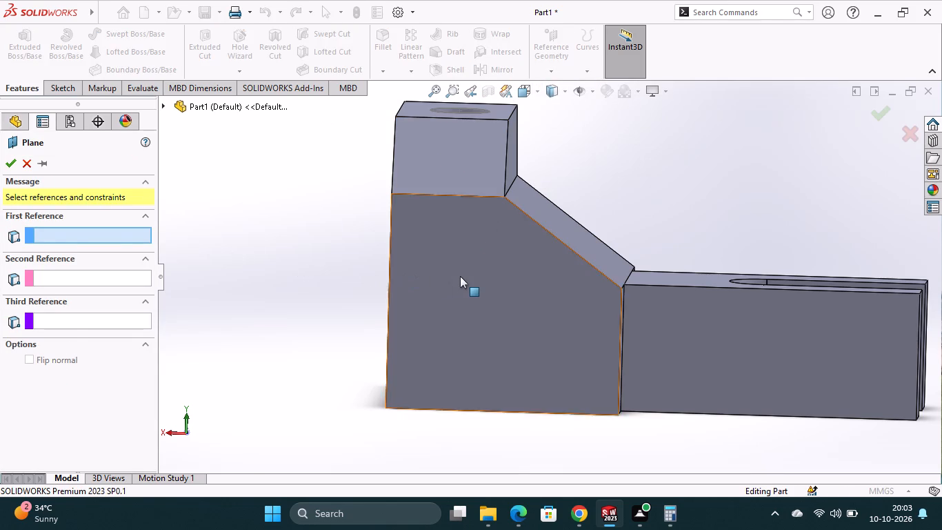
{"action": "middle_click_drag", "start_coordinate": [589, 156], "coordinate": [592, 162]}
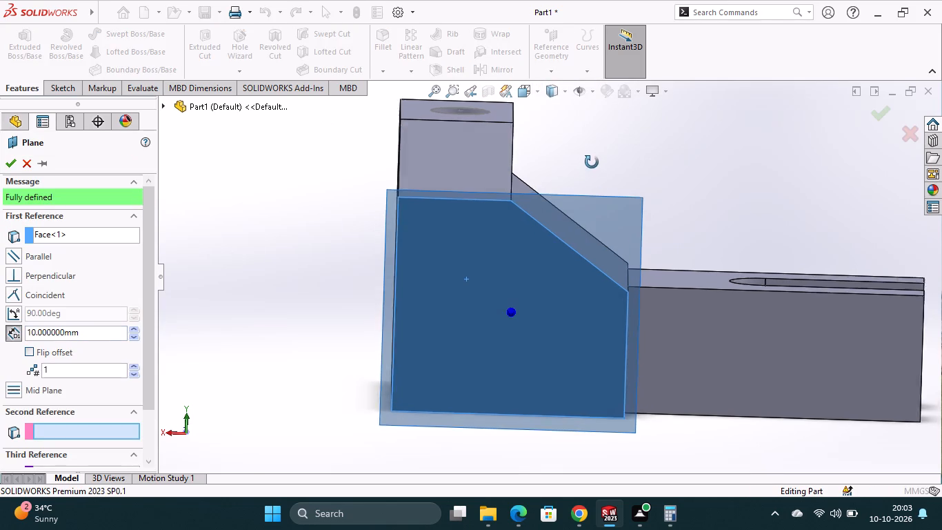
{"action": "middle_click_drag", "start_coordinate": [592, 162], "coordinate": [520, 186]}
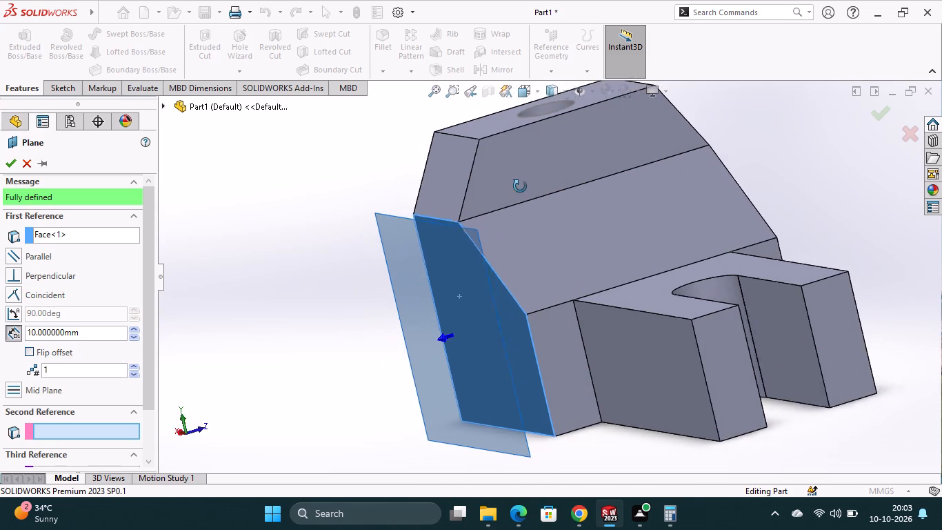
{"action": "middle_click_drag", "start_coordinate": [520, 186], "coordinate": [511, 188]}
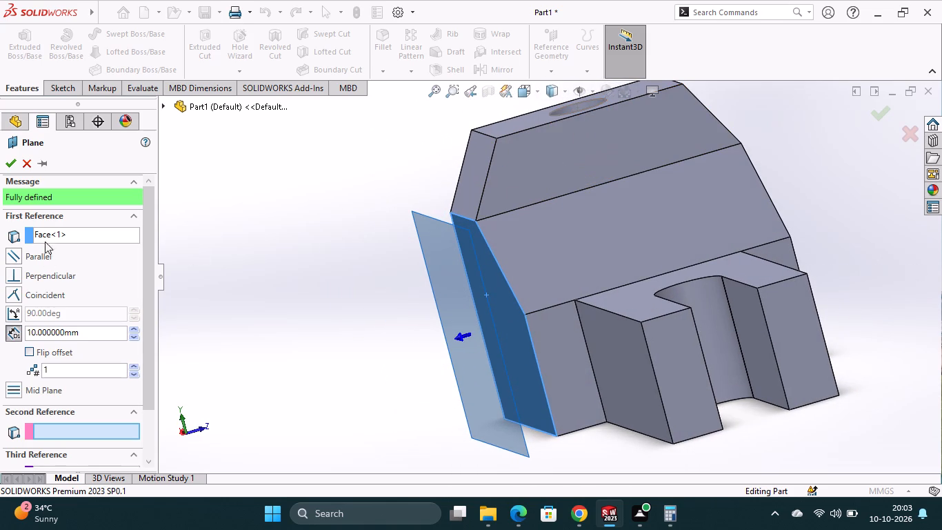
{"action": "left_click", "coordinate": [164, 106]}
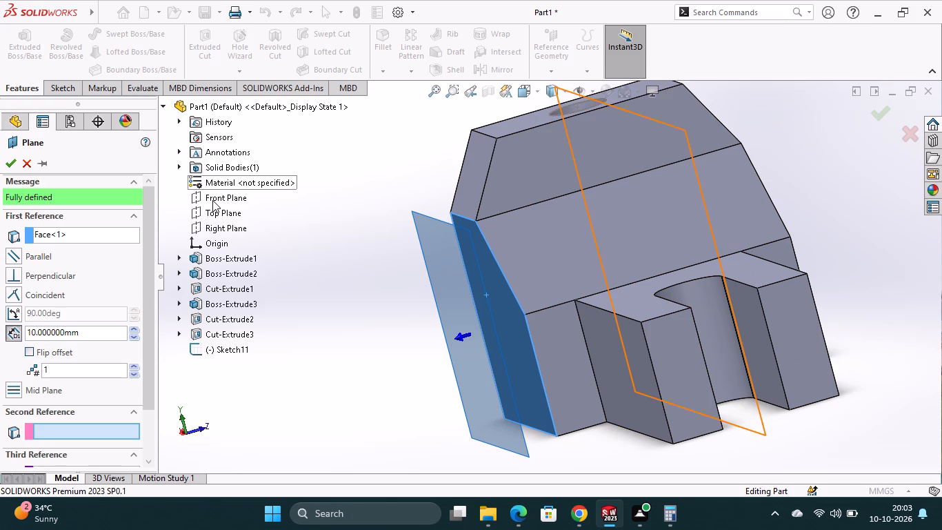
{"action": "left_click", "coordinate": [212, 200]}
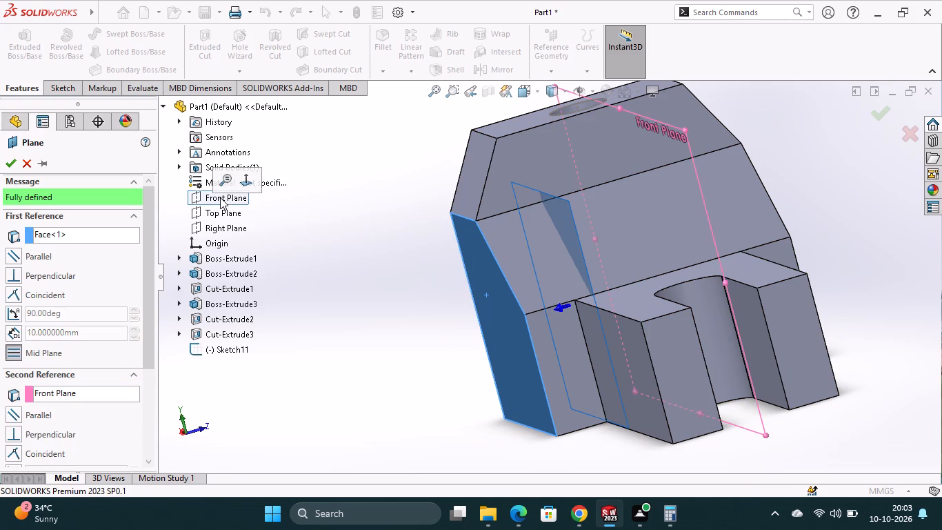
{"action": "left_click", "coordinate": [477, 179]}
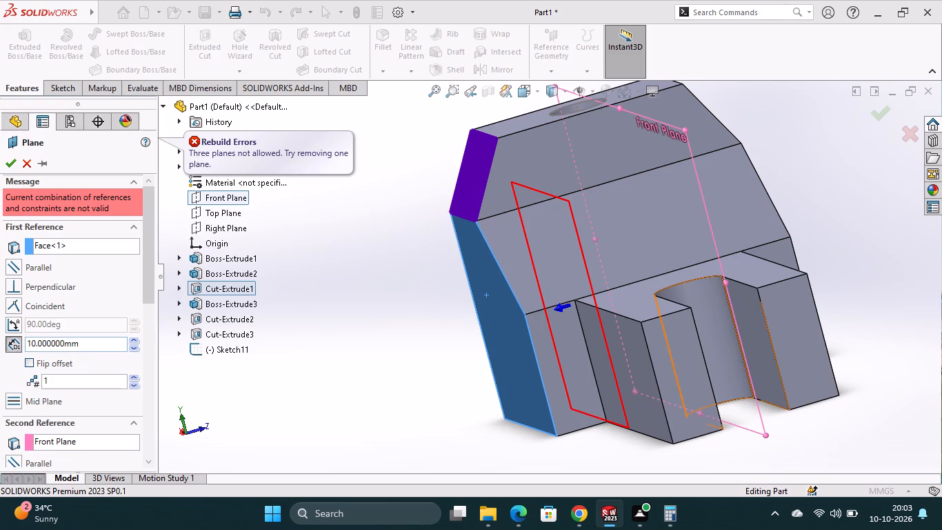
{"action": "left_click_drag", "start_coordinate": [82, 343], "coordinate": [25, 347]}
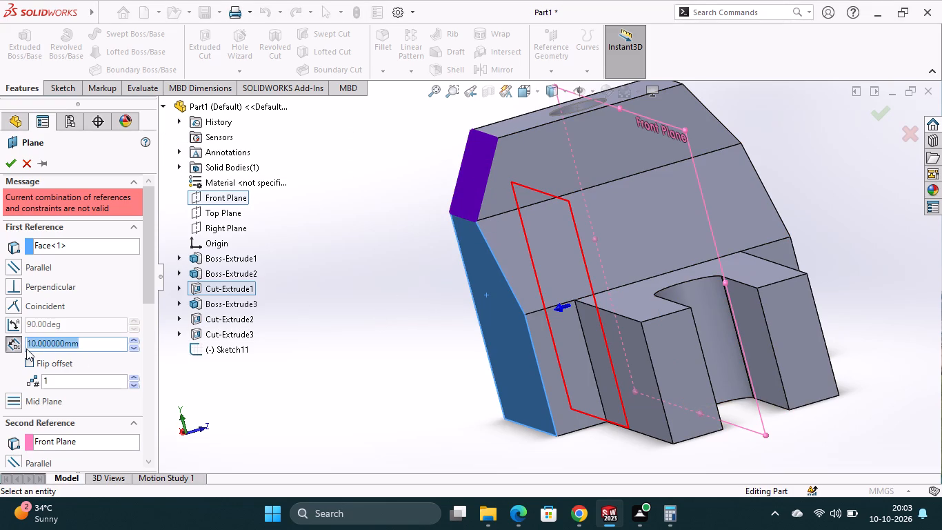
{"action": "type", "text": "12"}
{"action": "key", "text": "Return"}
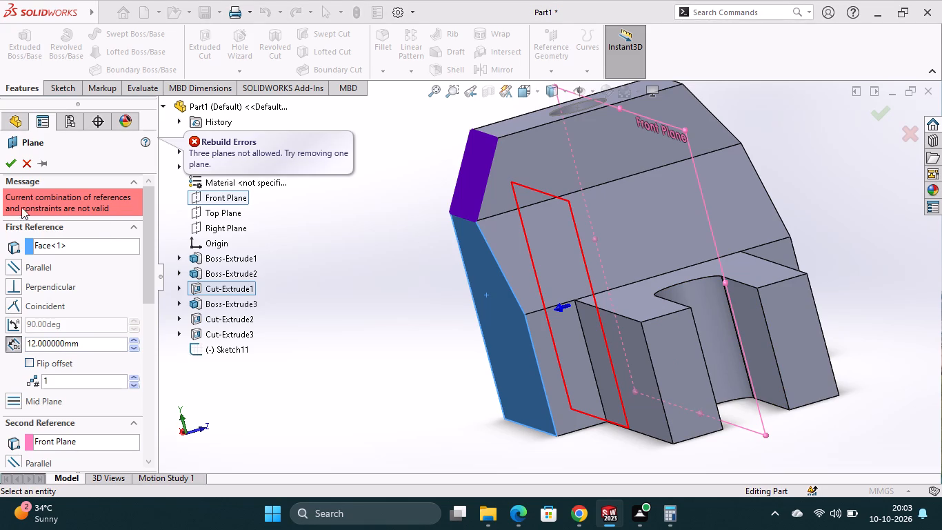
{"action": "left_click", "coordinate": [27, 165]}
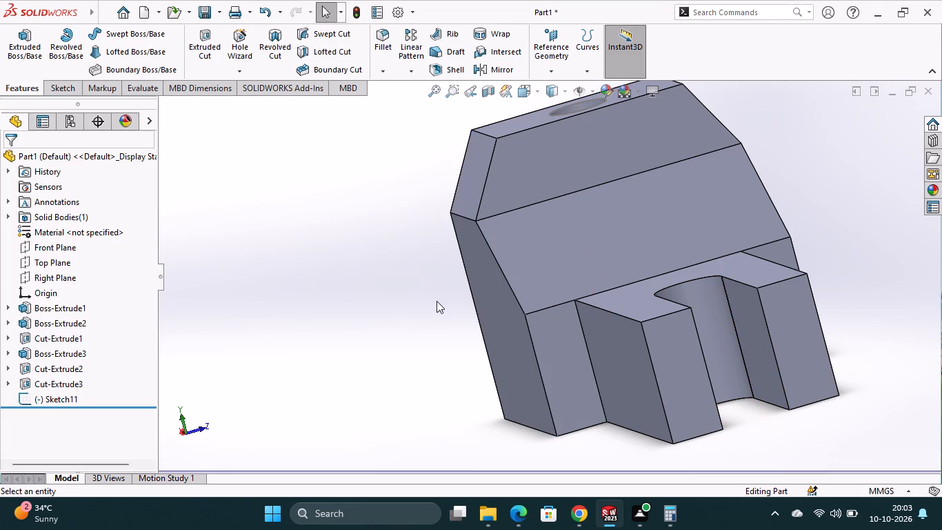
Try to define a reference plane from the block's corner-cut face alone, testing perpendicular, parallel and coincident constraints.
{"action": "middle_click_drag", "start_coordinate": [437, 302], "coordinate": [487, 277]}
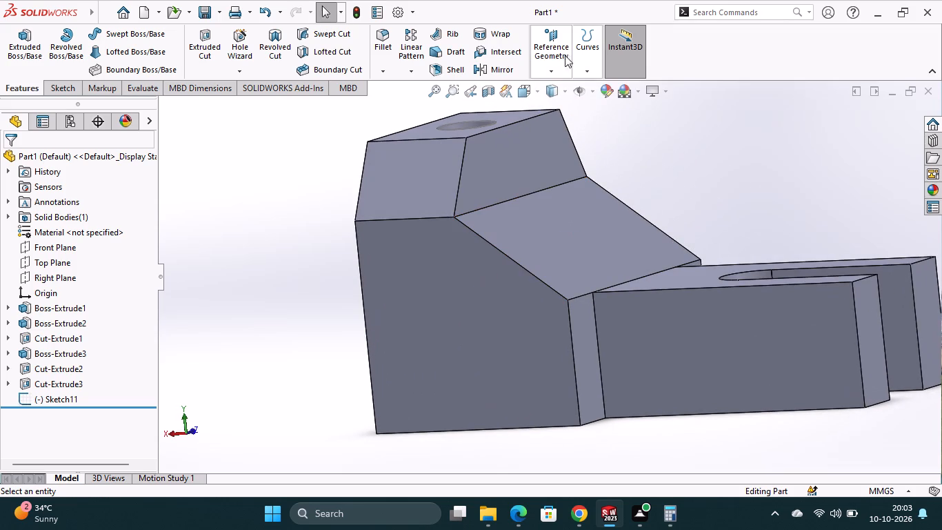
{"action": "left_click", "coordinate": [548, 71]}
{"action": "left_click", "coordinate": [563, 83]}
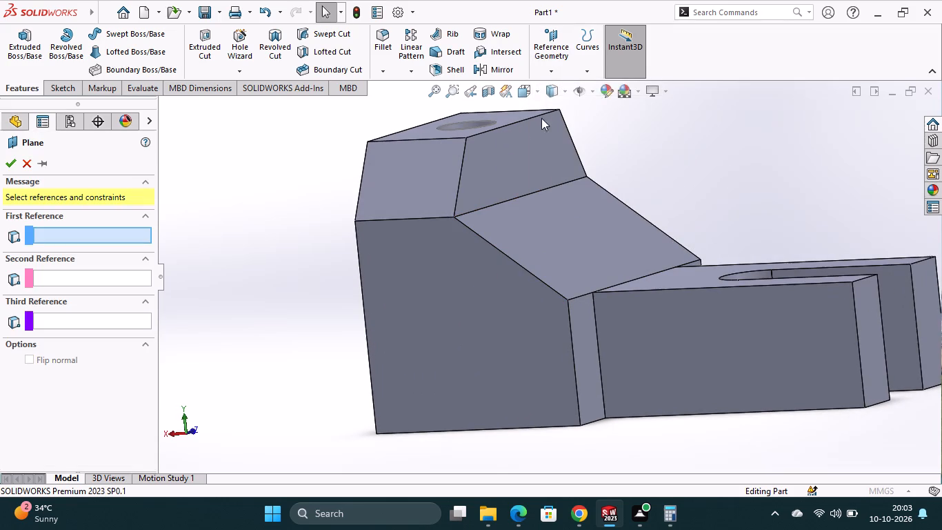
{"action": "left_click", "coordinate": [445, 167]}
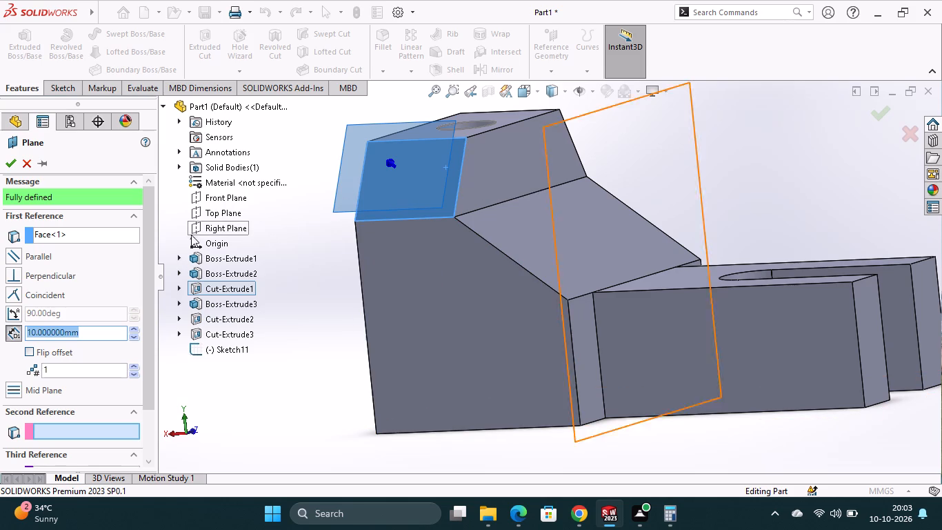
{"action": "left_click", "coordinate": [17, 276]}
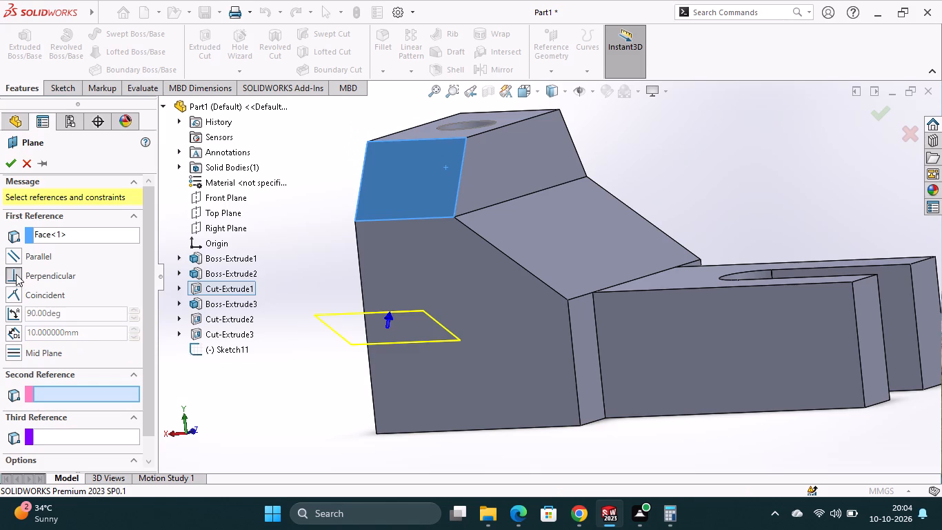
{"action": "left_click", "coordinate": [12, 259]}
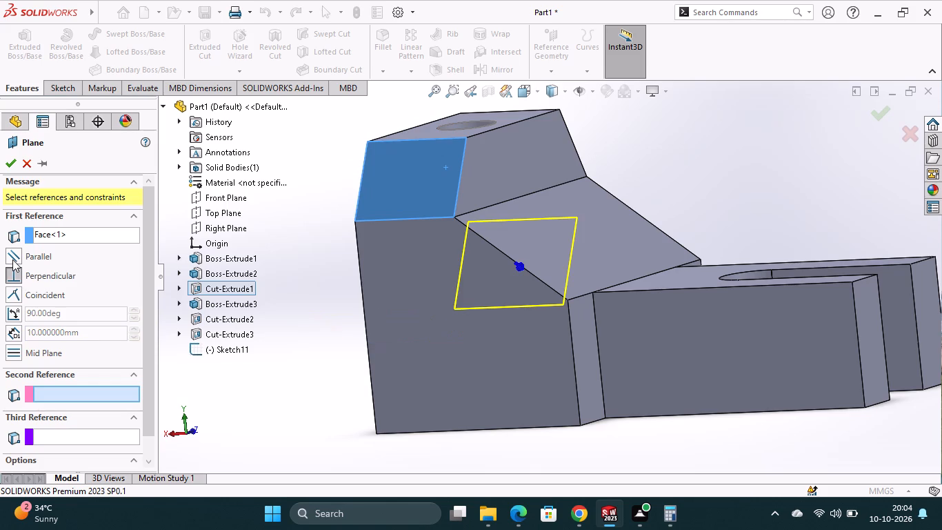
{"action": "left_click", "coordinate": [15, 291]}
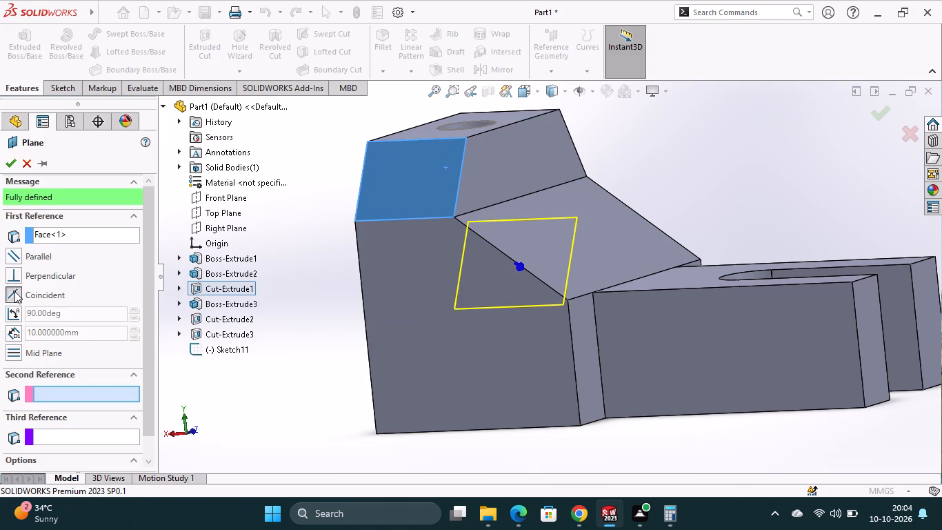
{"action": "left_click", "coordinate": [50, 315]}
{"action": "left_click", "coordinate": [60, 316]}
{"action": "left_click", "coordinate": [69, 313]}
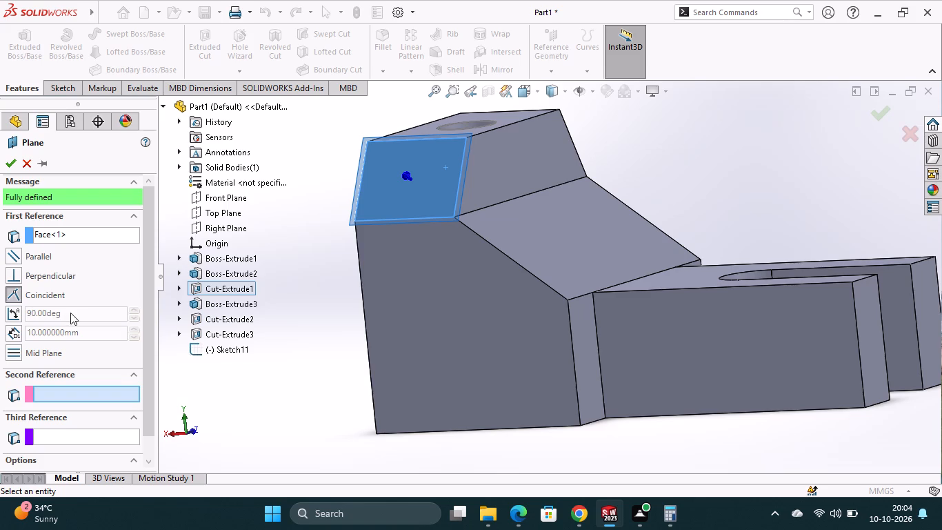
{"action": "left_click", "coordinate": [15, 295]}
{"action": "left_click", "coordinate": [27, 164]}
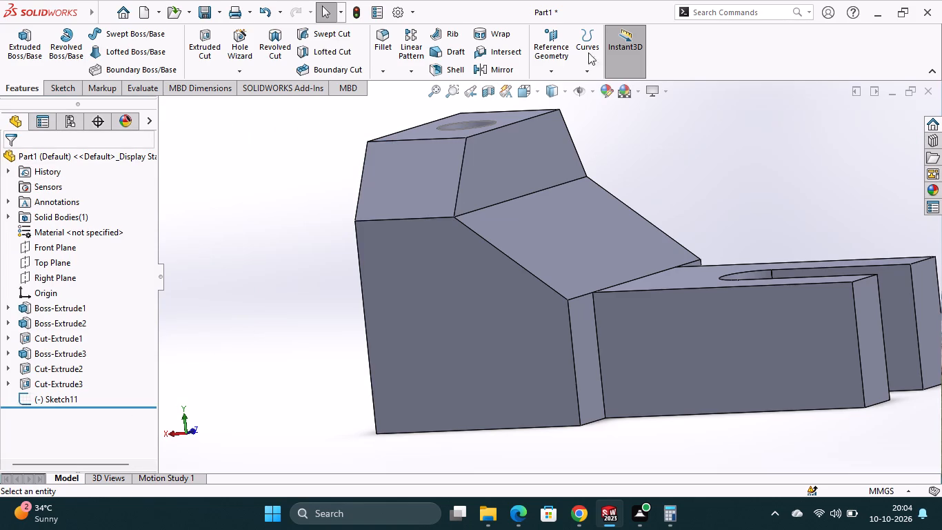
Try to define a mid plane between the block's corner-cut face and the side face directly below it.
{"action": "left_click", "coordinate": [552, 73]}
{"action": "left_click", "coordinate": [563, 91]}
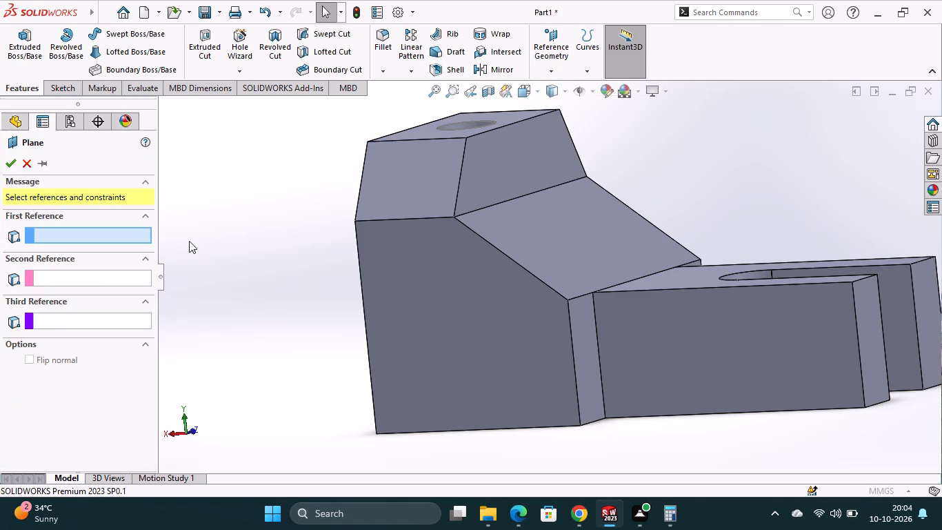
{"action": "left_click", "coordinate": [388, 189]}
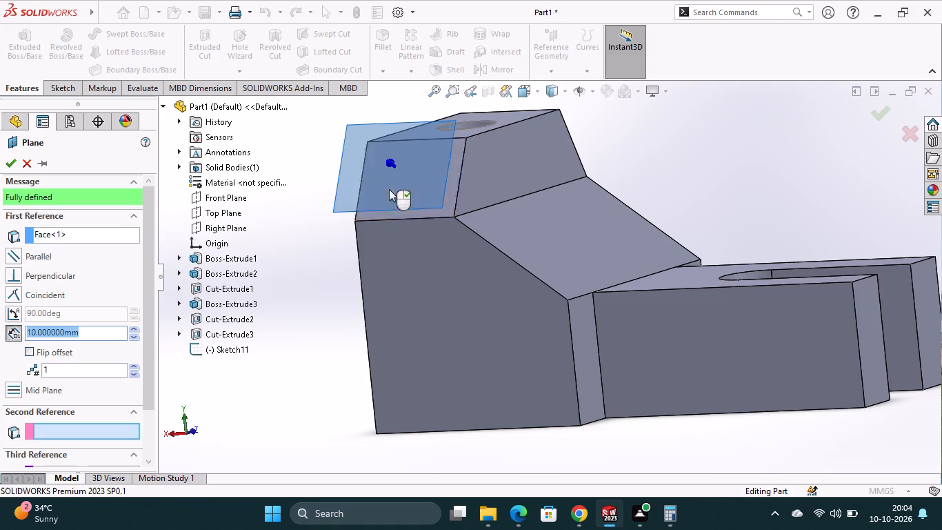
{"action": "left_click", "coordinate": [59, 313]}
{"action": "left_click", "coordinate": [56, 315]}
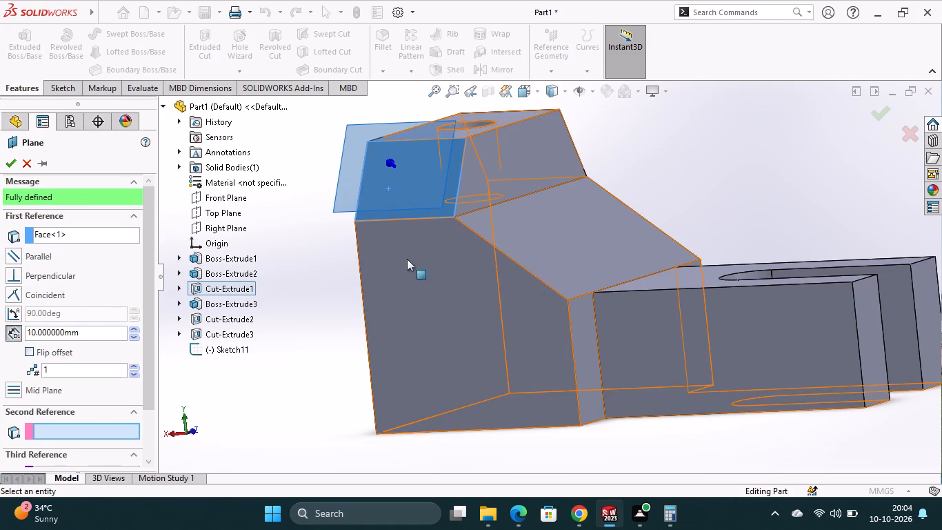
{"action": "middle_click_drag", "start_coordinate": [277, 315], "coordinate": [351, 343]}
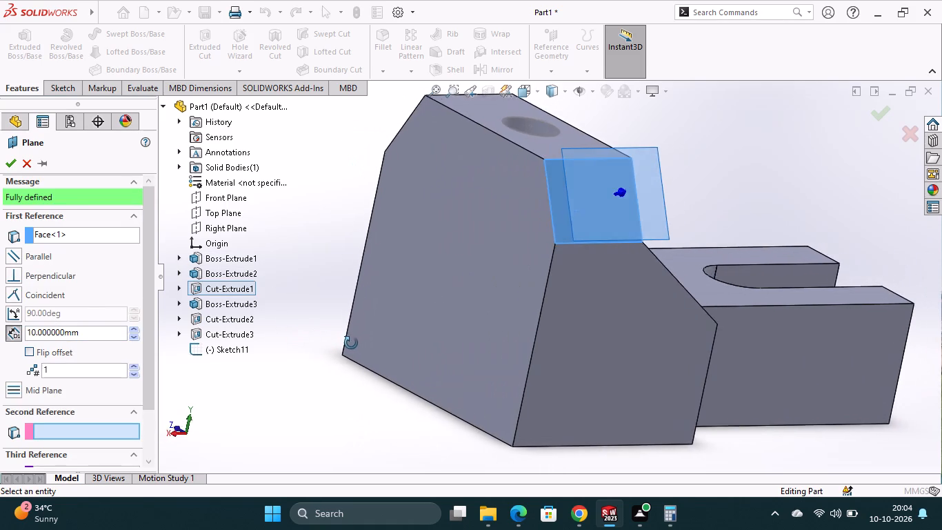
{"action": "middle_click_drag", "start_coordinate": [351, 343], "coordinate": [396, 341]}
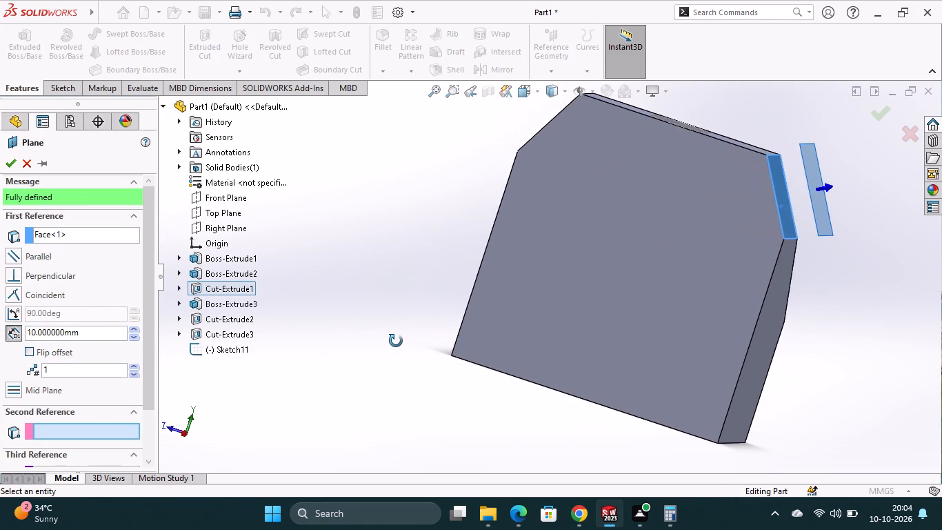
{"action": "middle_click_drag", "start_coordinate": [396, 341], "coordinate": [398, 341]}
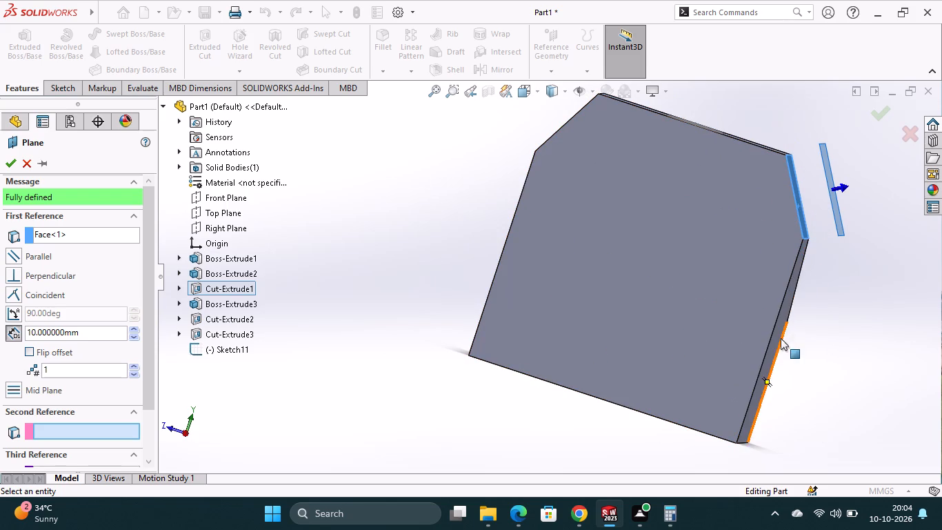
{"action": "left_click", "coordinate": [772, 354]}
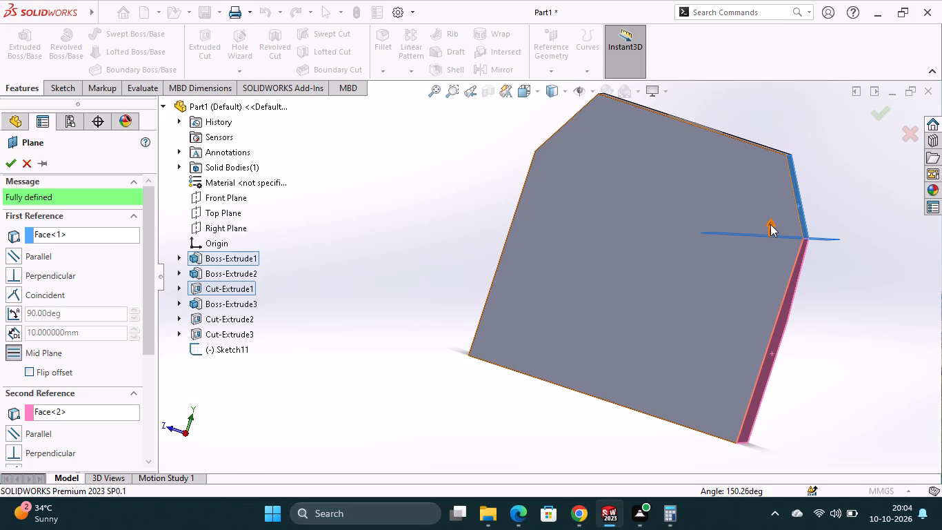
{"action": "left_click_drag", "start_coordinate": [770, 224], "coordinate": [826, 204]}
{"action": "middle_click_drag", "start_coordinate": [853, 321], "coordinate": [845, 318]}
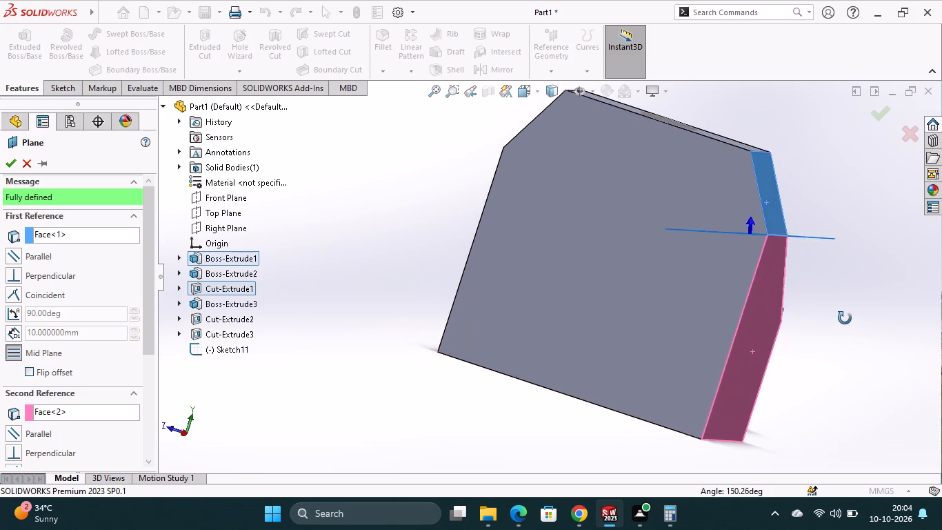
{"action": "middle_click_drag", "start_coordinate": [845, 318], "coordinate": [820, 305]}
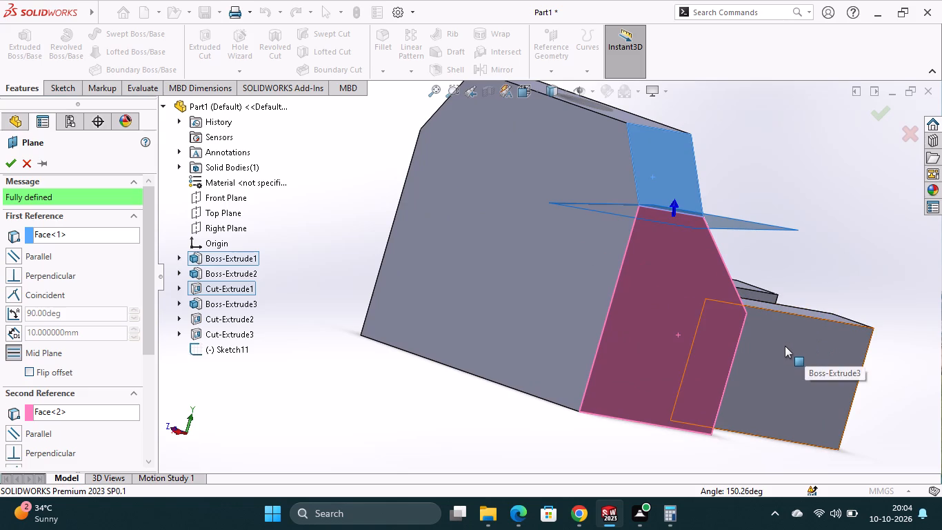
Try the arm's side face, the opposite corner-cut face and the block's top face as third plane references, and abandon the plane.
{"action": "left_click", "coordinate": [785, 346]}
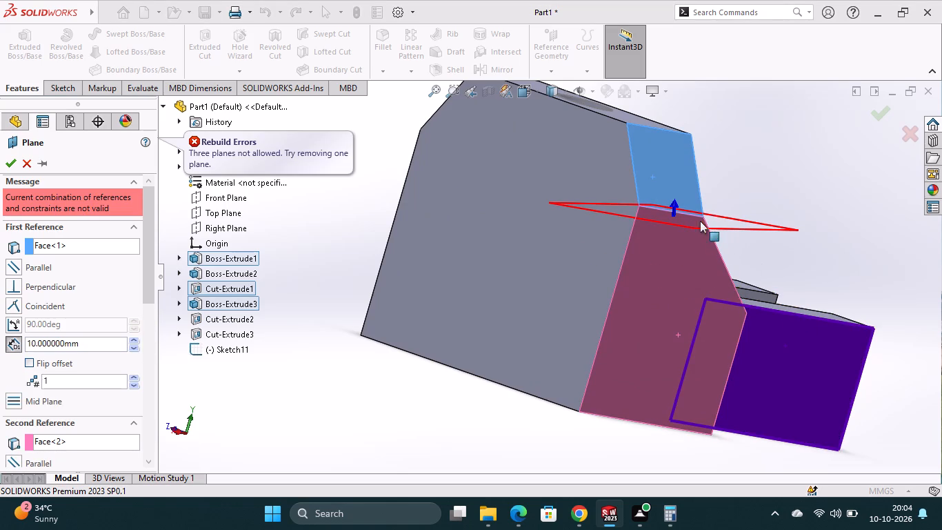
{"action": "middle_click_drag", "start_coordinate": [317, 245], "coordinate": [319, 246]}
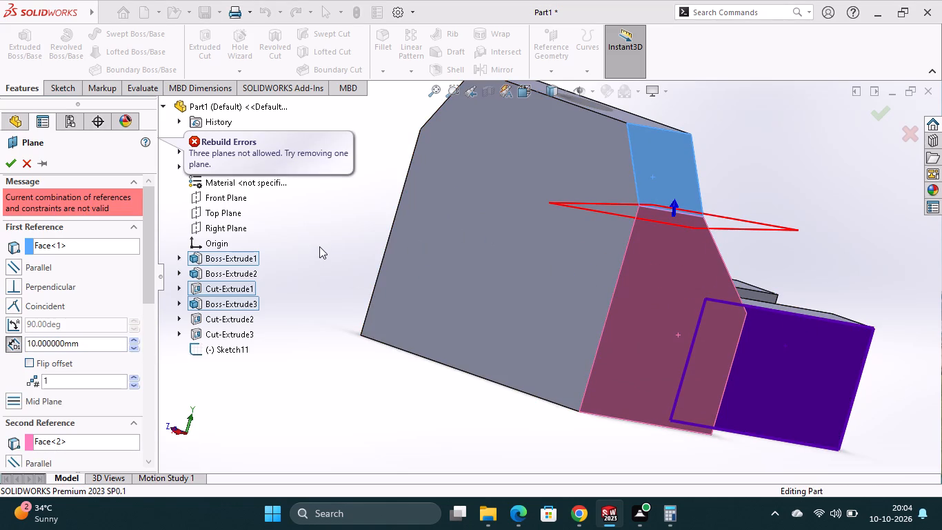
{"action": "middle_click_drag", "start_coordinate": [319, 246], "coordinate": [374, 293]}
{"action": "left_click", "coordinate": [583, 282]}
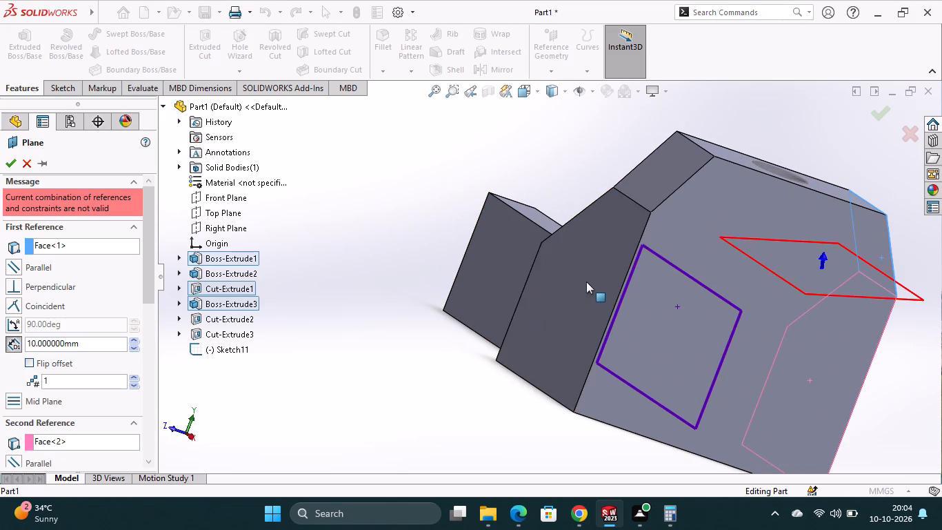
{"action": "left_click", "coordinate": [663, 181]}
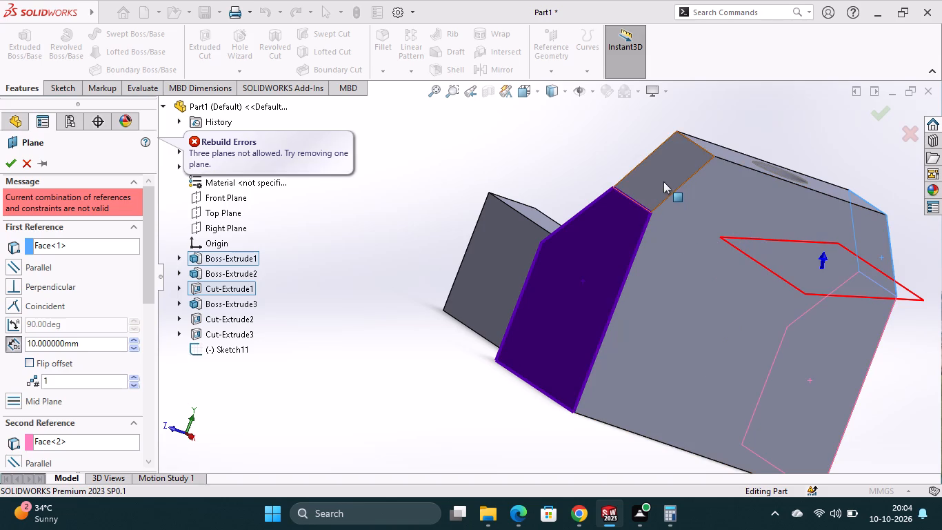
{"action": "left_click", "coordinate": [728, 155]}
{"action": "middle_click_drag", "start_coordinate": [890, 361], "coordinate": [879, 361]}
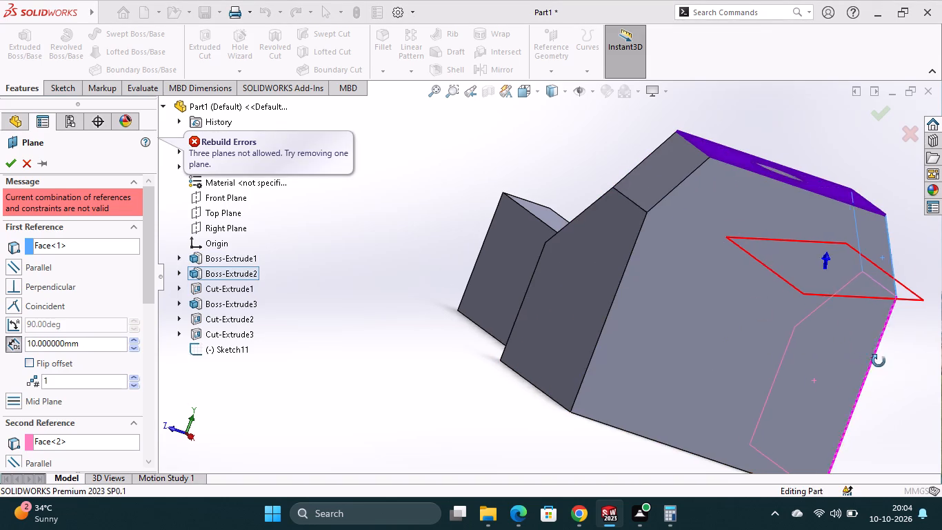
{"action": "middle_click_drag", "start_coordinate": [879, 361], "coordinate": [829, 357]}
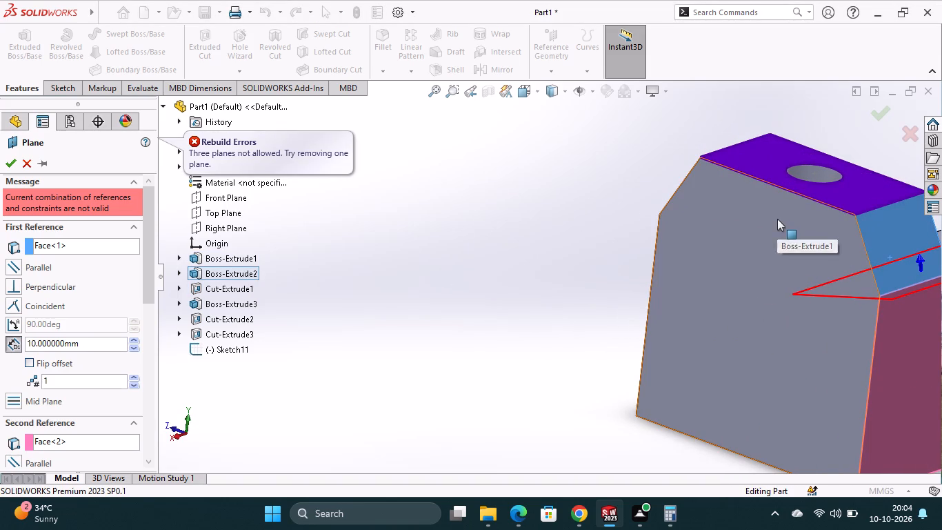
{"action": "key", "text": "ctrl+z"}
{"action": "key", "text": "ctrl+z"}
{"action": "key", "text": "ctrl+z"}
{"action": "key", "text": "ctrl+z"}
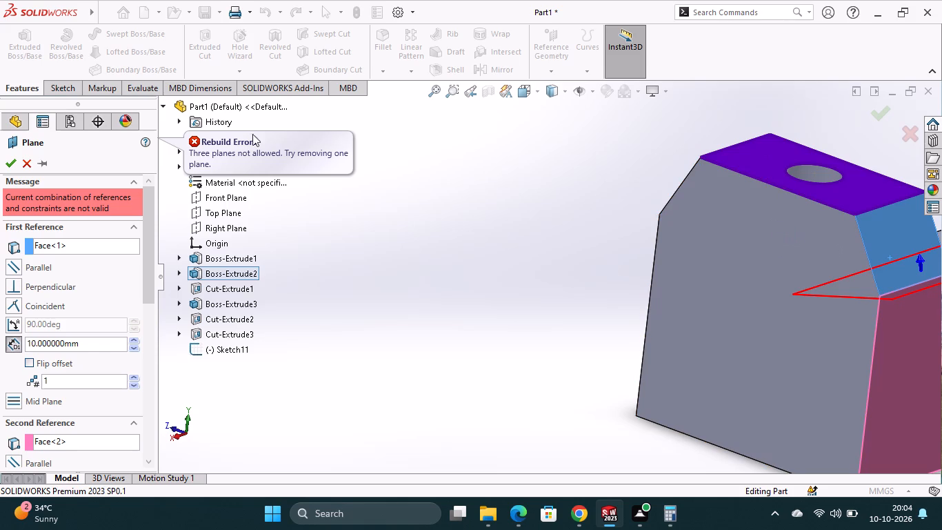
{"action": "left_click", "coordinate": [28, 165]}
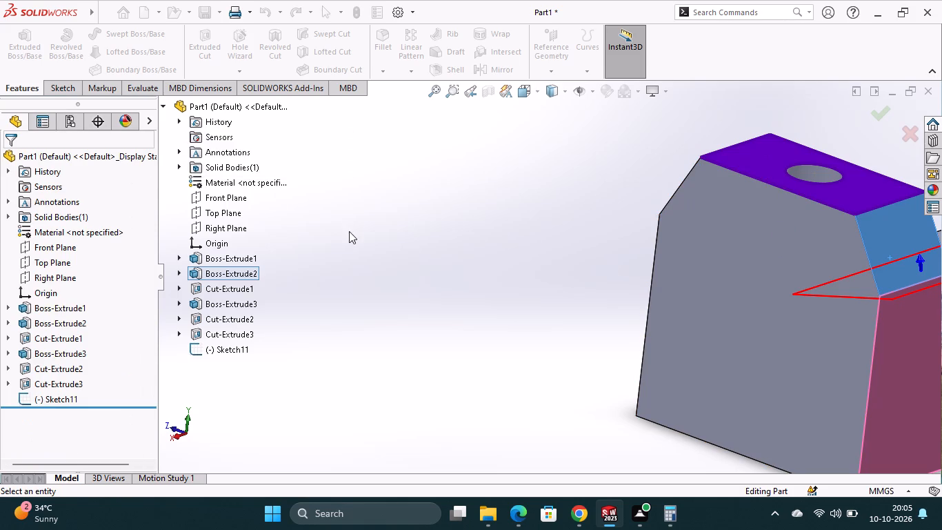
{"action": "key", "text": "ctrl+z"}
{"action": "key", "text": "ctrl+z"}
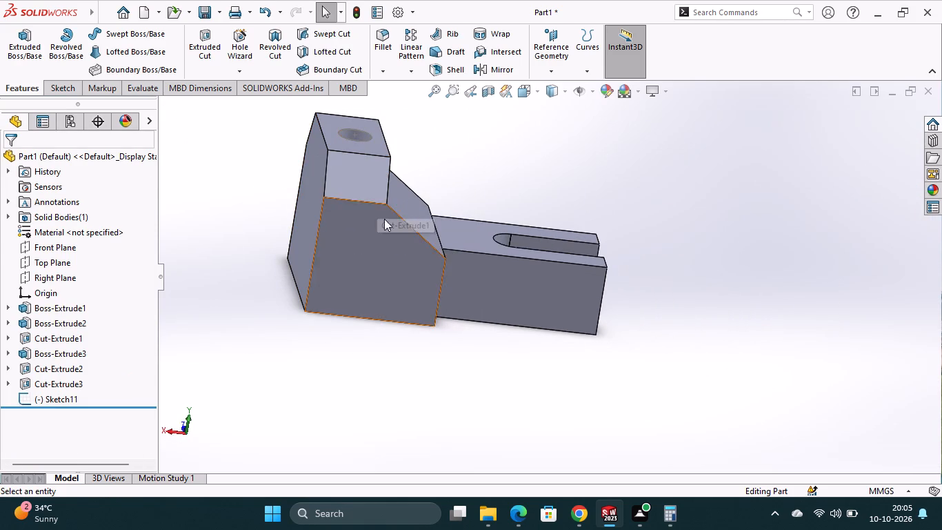
Start a new sketch on the block's top face, around the through hole.
{"action": "middle_click_drag", "start_coordinate": [448, 172], "coordinate": [427, 178]}
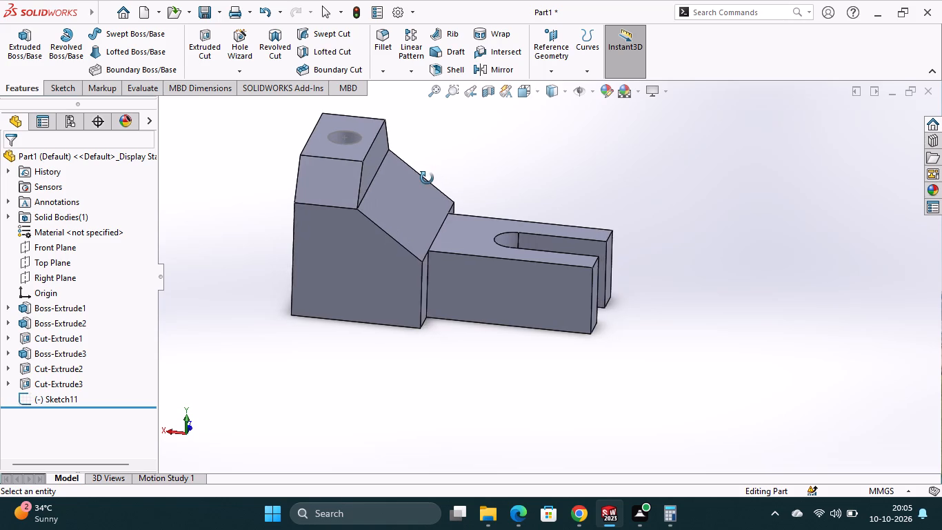
{"action": "middle_click_drag", "start_coordinate": [427, 178], "coordinate": [424, 176]}
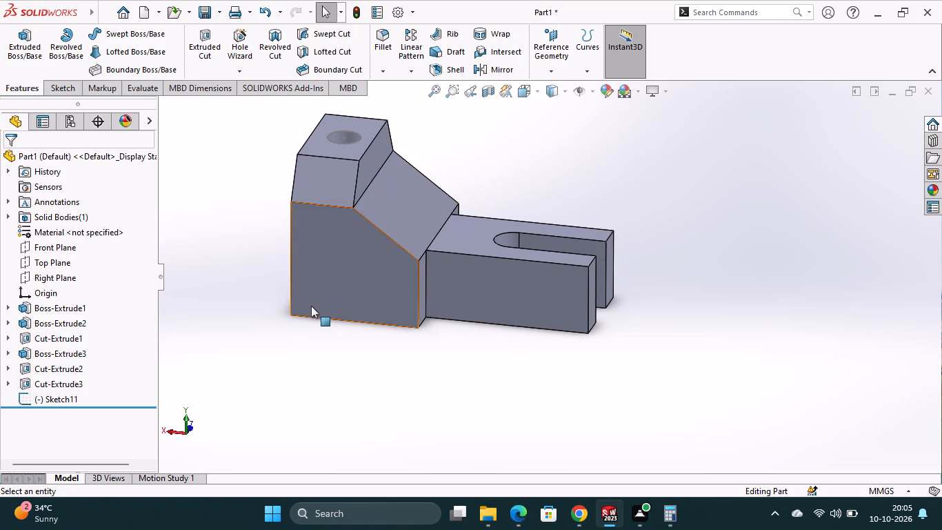
{"action": "scroll", "coordinate": [311, 314], "scroll_direction": "down", "scroll_amount": 1}
{"action": "middle_click_drag", "start_coordinate": [312, 337], "coordinate": [403, 357]}
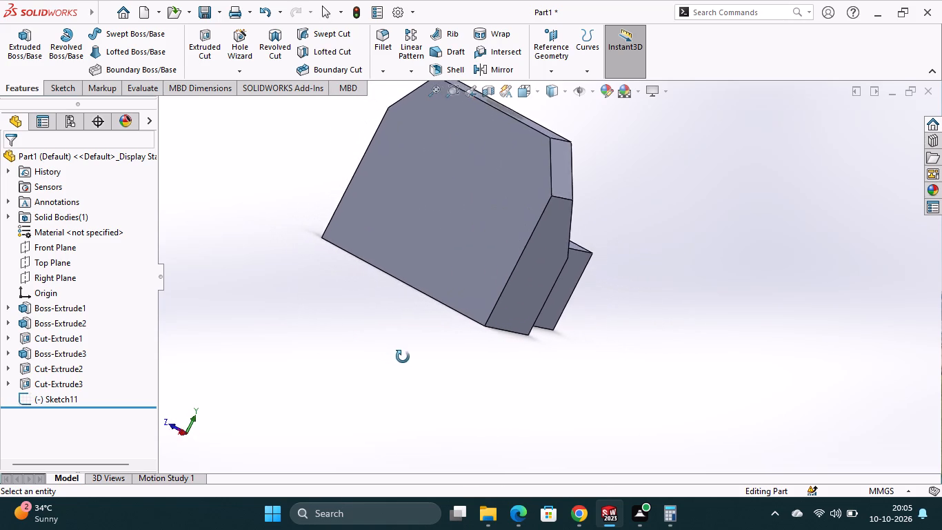
{"action": "middle_click_drag", "start_coordinate": [403, 357], "coordinate": [337, 357]}
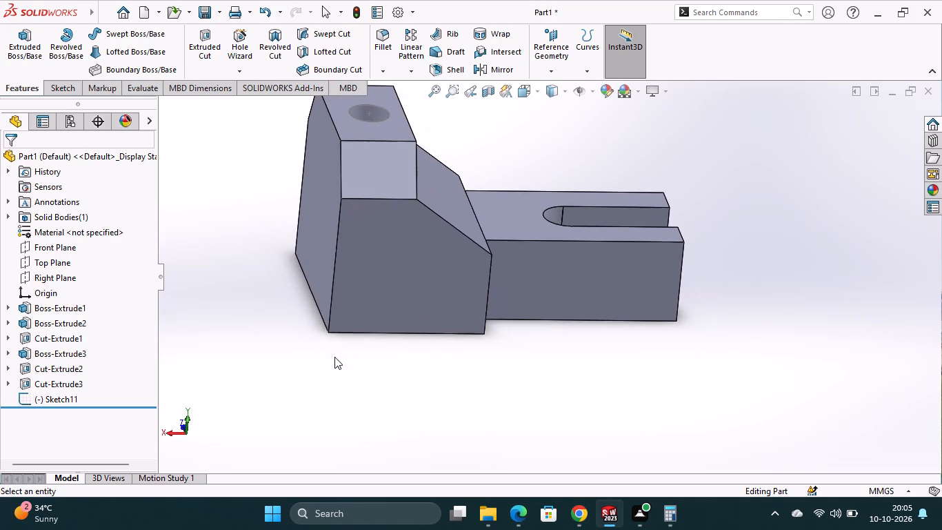
{"action": "middle_click_drag", "start_coordinate": [461, 338], "coordinate": [417, 351]}
{"action": "scroll", "coordinate": [411, 317], "scroll_direction": "up", "scroll_amount": 1}
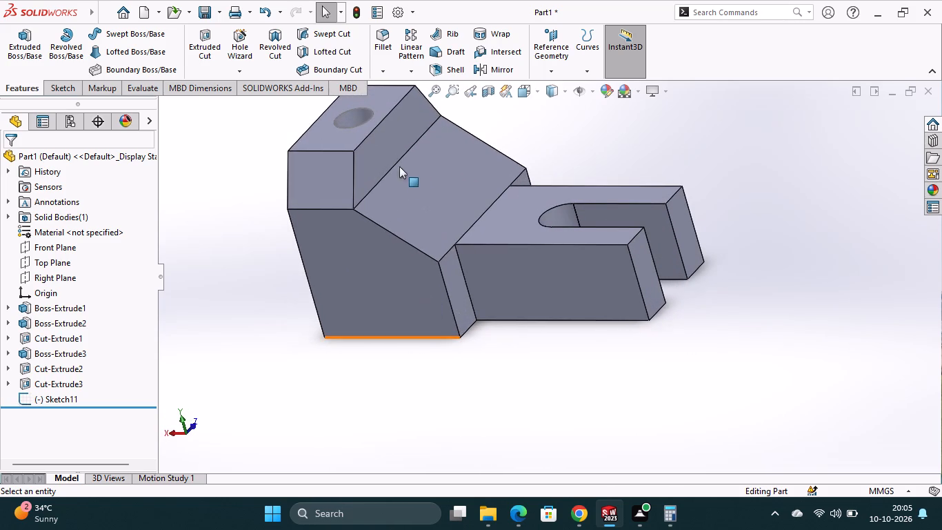
{"action": "left_click", "coordinate": [386, 162]}
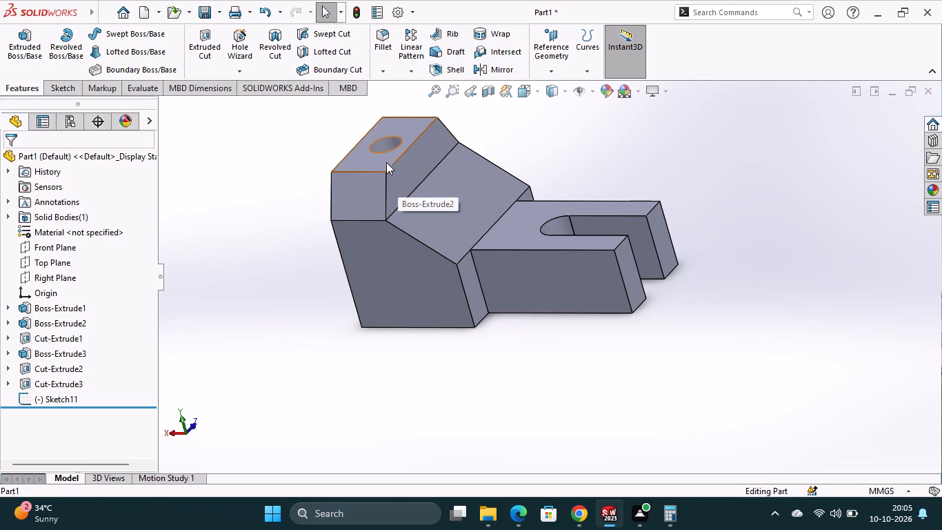
{"action": "left_click", "coordinate": [448, 125]}
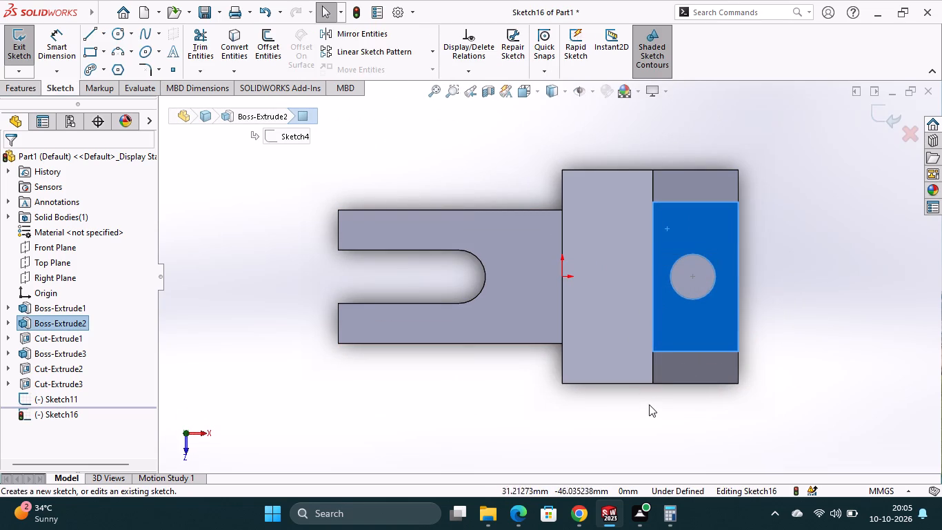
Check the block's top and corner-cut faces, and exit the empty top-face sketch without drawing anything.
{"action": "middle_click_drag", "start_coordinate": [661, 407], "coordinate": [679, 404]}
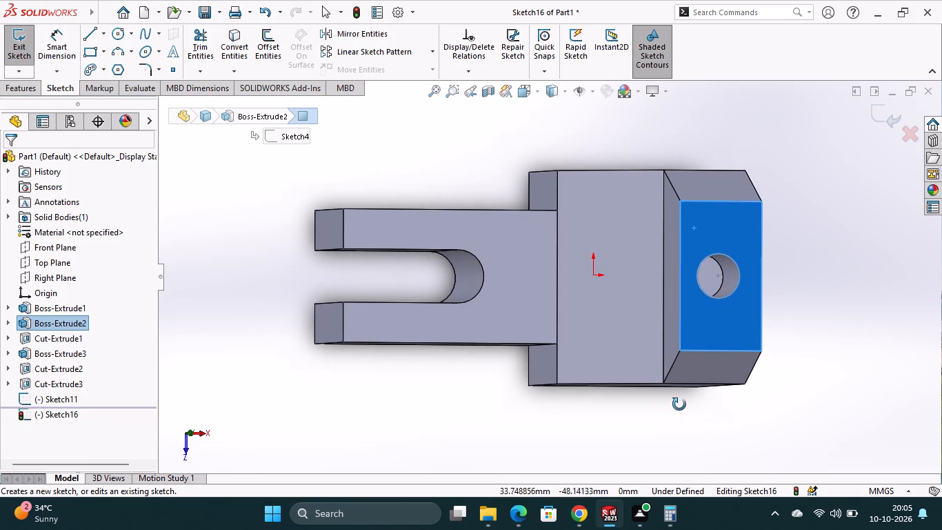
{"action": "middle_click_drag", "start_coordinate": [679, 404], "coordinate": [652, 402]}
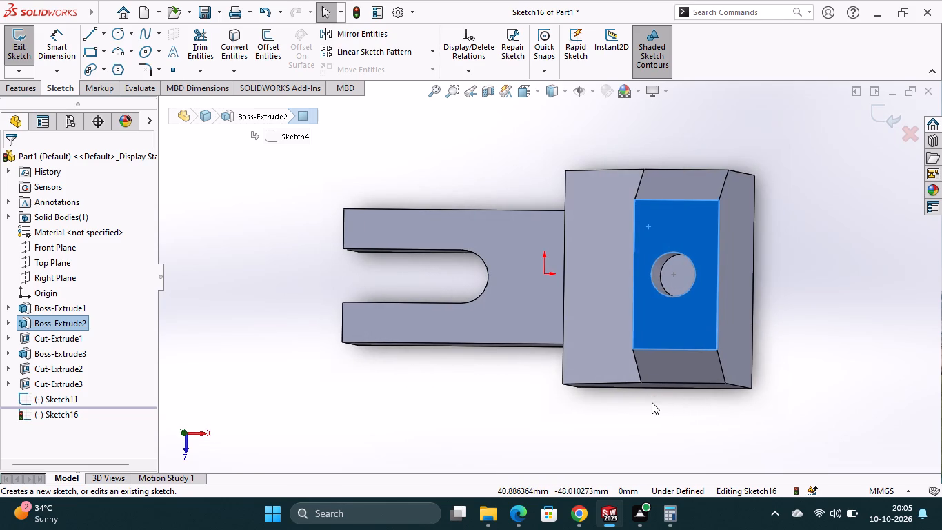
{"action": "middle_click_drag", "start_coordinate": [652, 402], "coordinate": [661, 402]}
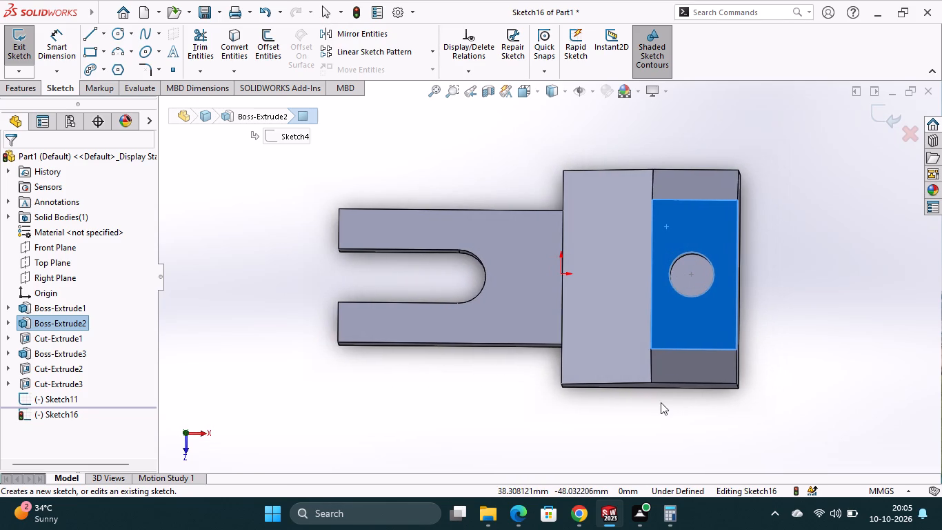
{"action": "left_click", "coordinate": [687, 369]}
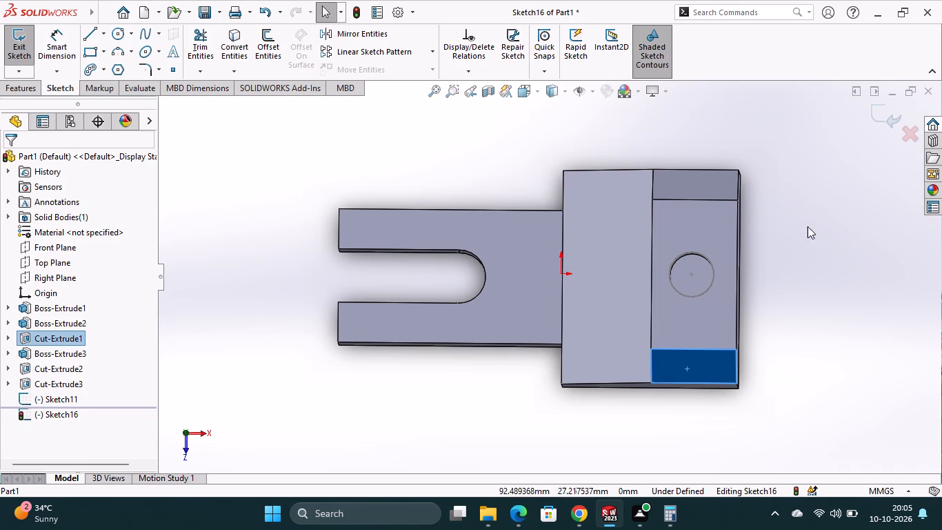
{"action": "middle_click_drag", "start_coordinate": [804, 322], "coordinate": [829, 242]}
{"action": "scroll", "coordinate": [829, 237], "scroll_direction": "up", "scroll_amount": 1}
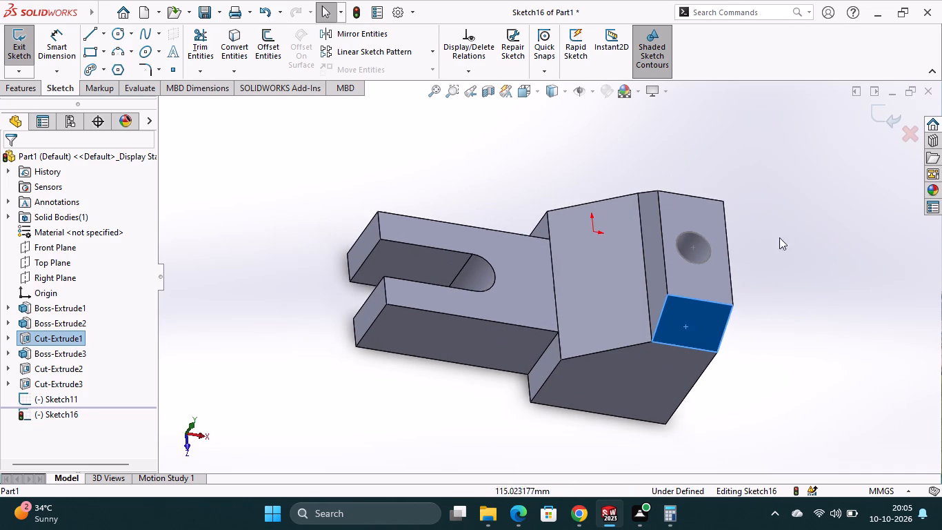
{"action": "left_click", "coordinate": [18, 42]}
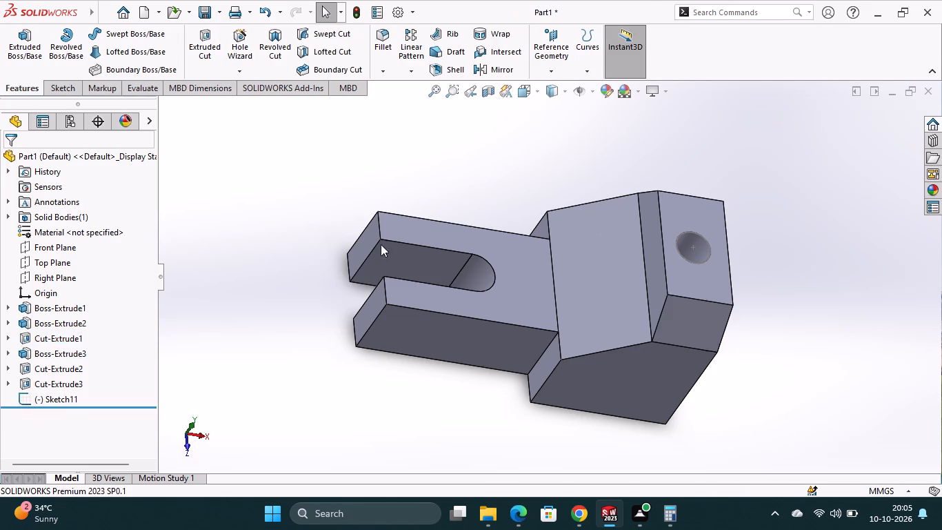
Examine the part from several sides and review the slot cuts and the hole sketch in the feature history.
{"action": "middle_click_drag", "start_coordinate": [451, 362], "coordinate": [458, 333]}
{"action": "scroll", "coordinate": [458, 340], "scroll_direction": "up", "scroll_amount": 1}
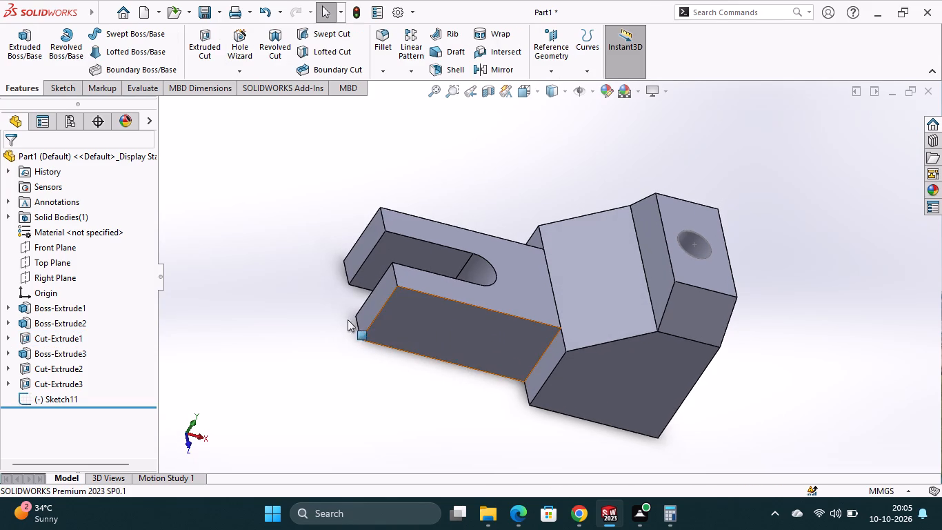
{"action": "middle_click_drag", "start_coordinate": [339, 301], "coordinate": [332, 355]}
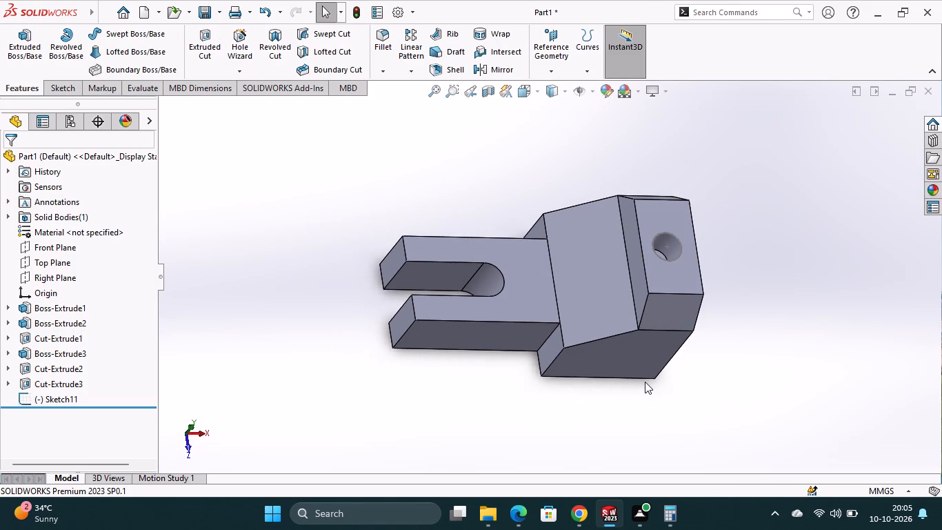
{"action": "middle_click_drag", "start_coordinate": [710, 280], "coordinate": [680, 320]}
{"action": "scroll", "coordinate": [710, 280], "scroll_direction": "down", "scroll_amount": 1}
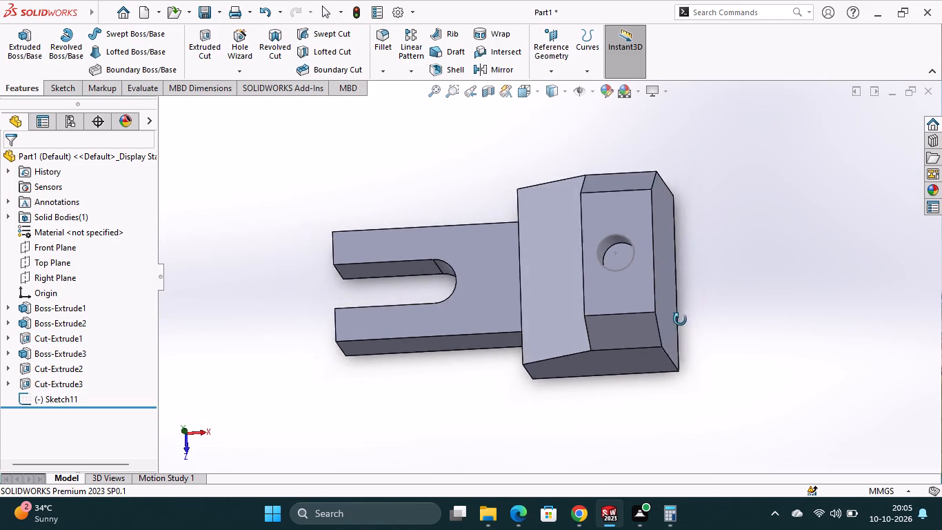
{"action": "middle_click_drag", "start_coordinate": [680, 320], "coordinate": [557, 356]}
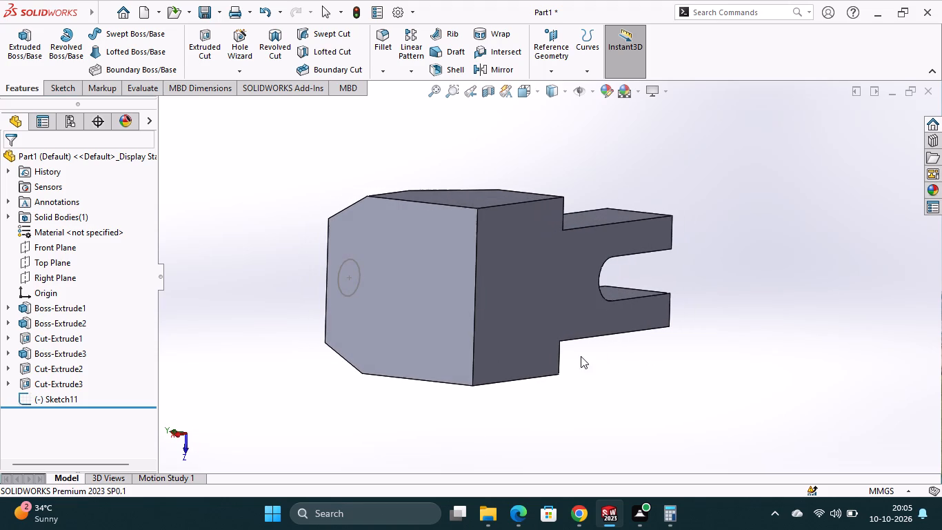
{"action": "middle_click_drag", "start_coordinate": [576, 383], "coordinate": [697, 366]}
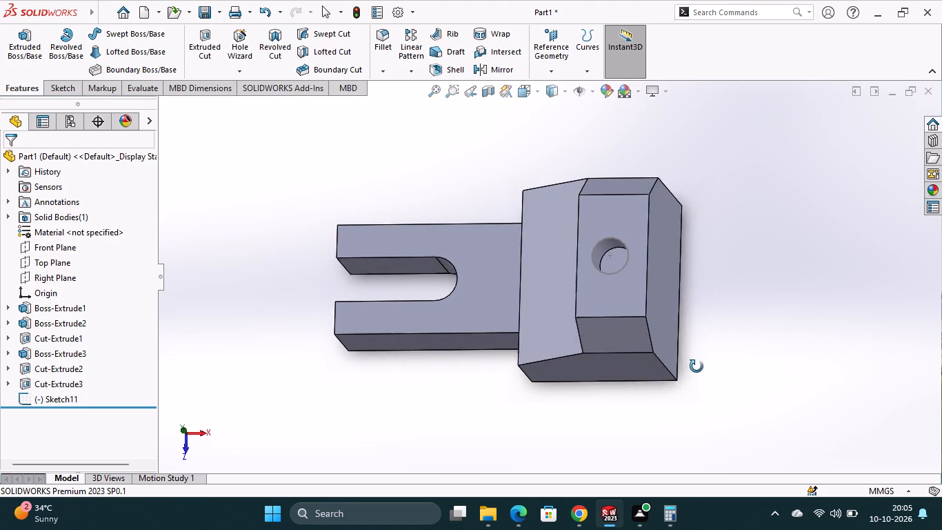
{"action": "middle_click_drag", "start_coordinate": [697, 366], "coordinate": [706, 372]}
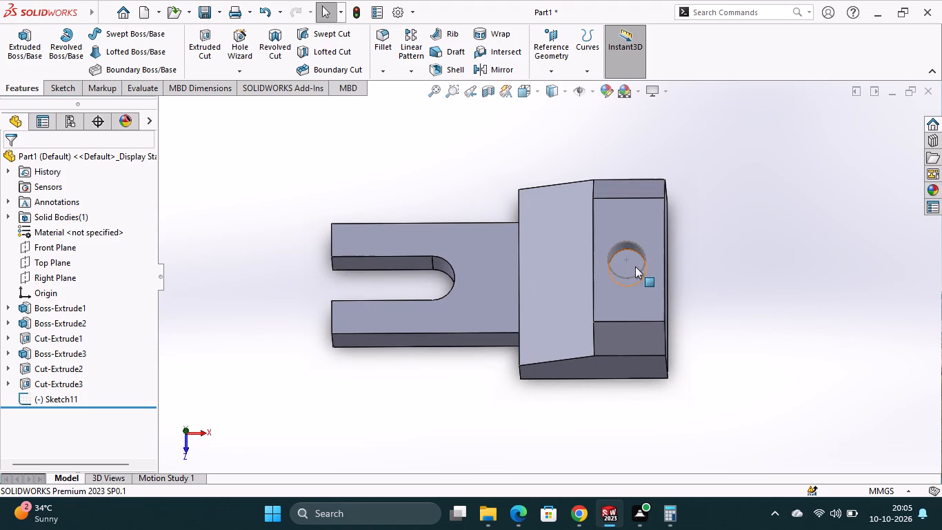
{"action": "left_click", "coordinate": [630, 260]}
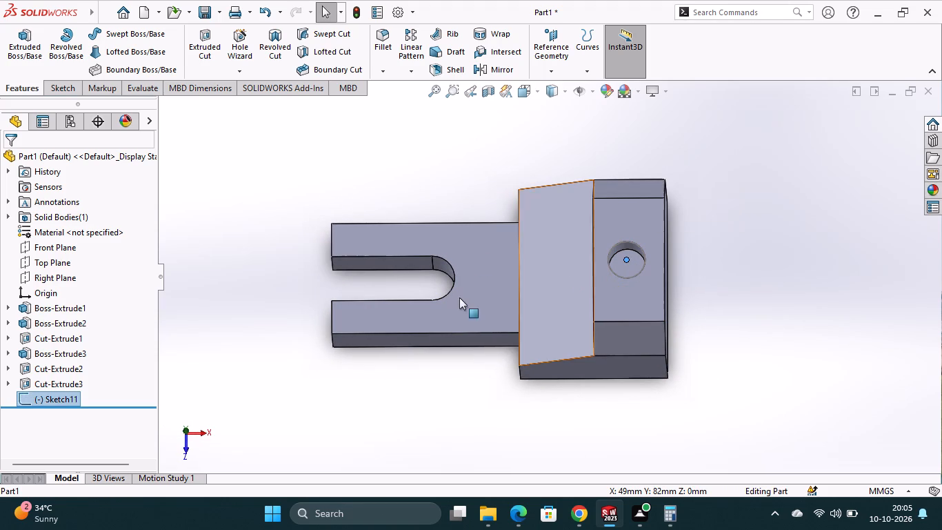
{"action": "left_click", "coordinate": [70, 382]}
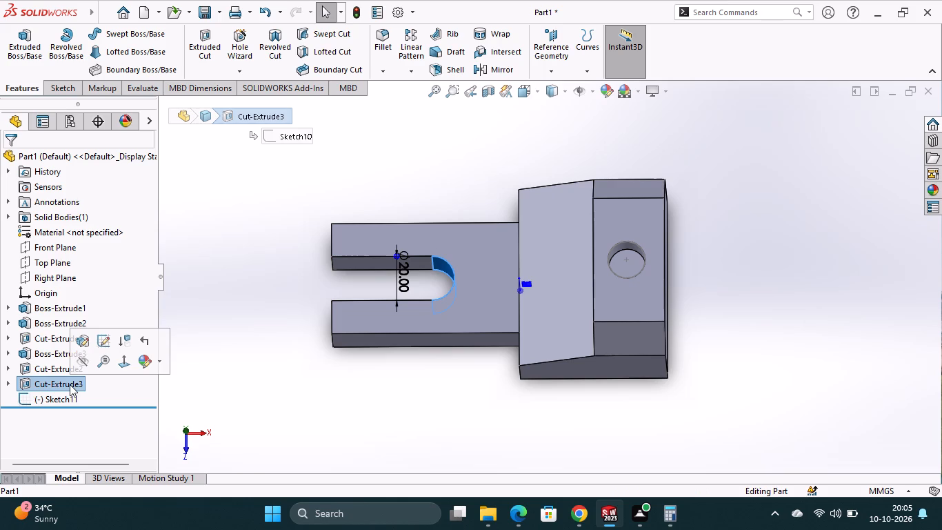
{"action": "left_click", "coordinate": [52, 366]}
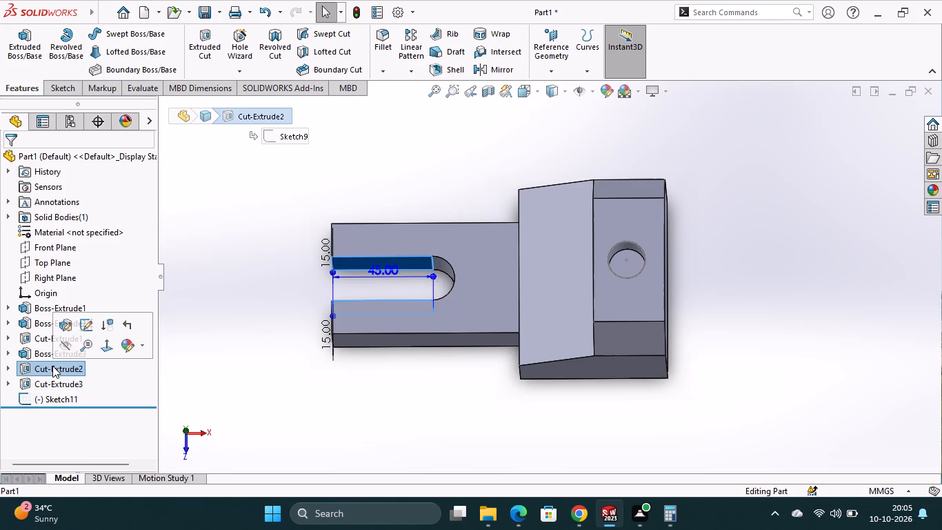
{"action": "left_click", "coordinate": [45, 402]}
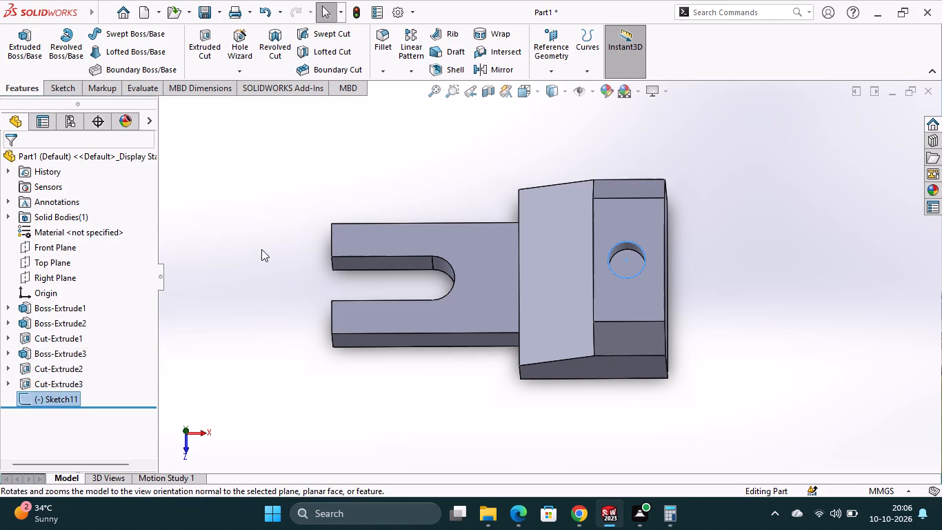
{"action": "key", "text": "Escape"}
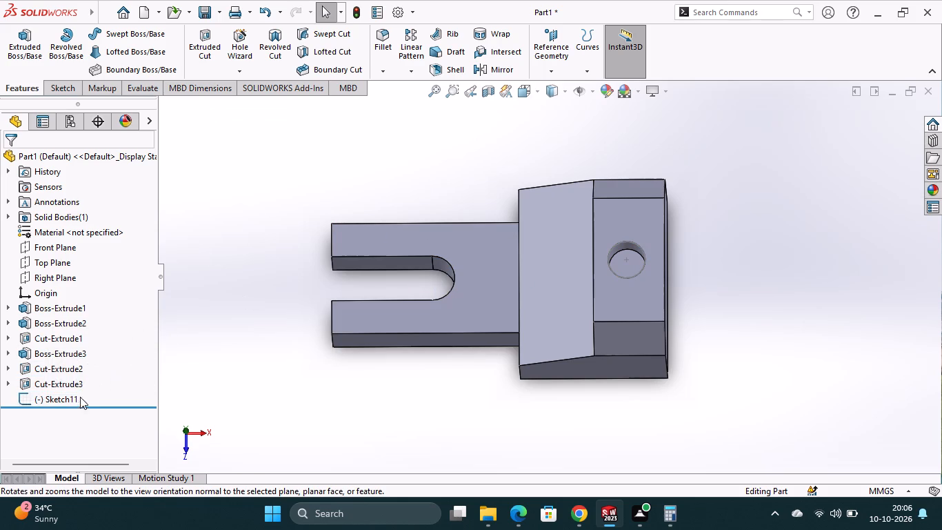
Reopen the circle sketch on the block's top face and make an extruded cut with it, set to Through All.
{"action": "left_click", "coordinate": [66, 395]}
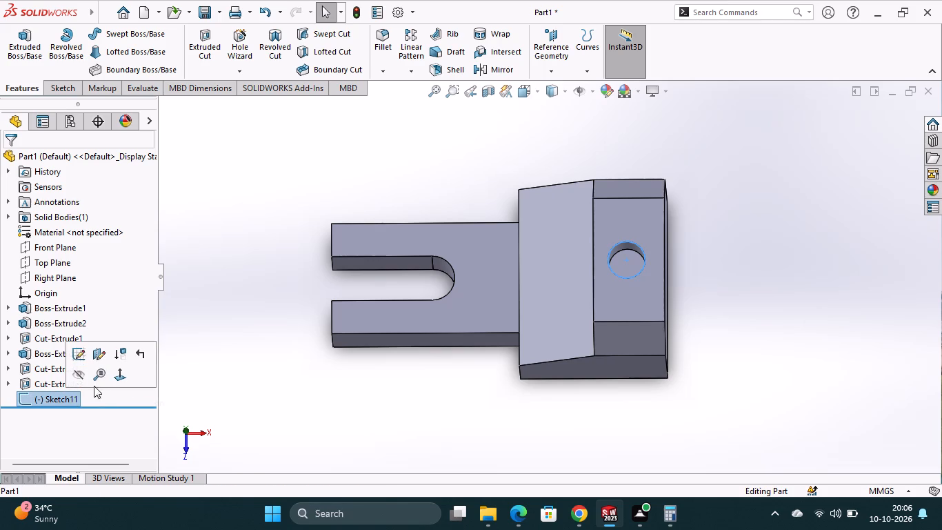
{"action": "left_click", "coordinate": [83, 362]}
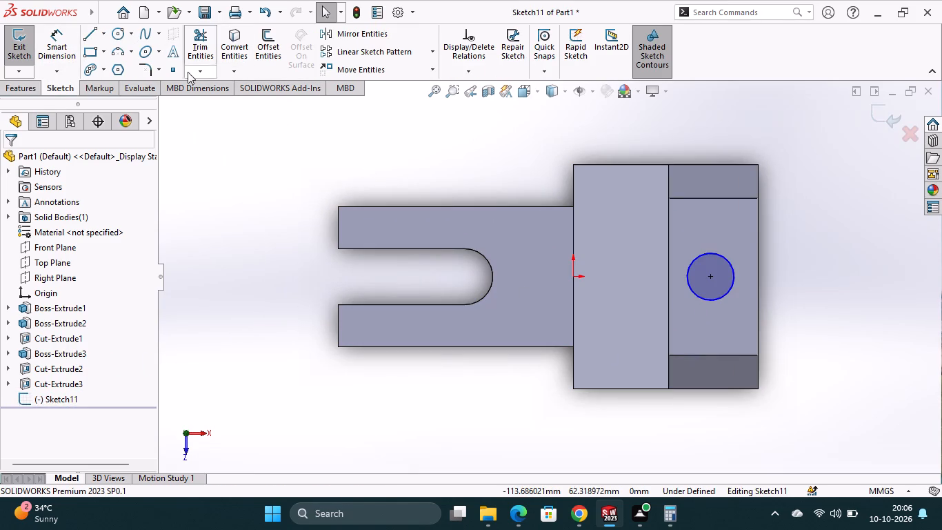
{"action": "left_click", "coordinate": [34, 91]}
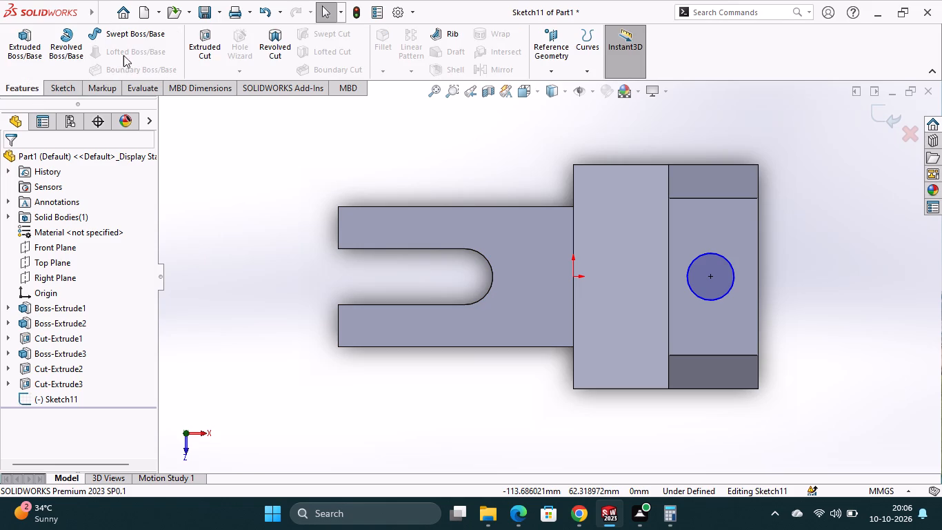
{"action": "left_click", "coordinate": [205, 43]}
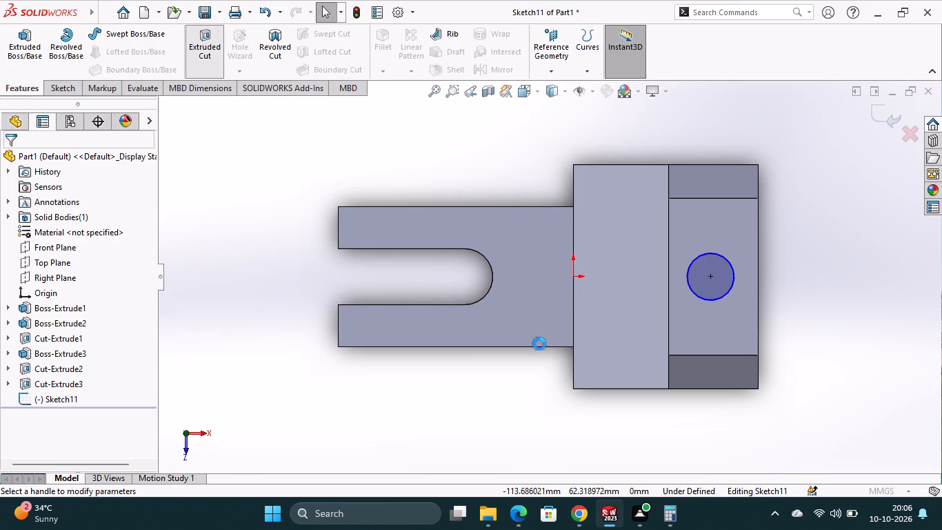
{"action": "middle_click_drag", "start_coordinate": [505, 413], "coordinate": [481, 357]}
{"action": "scroll", "coordinate": [505, 413], "scroll_direction": "down", "scroll_amount": 1}
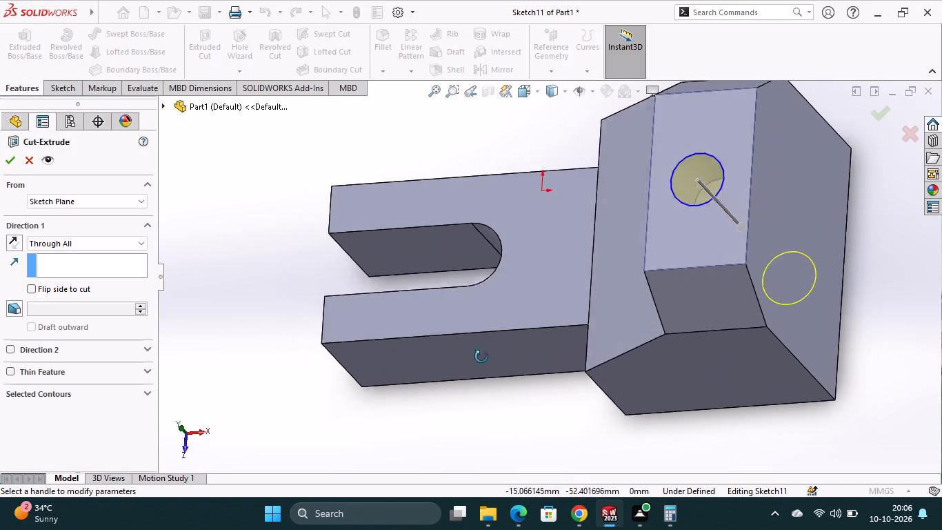
{"action": "middle_click_drag", "start_coordinate": [481, 357], "coordinate": [472, 348]}
{"action": "scroll", "coordinate": [472, 346], "scroll_direction": "up", "scroll_amount": 1}
{"action": "left_click", "coordinate": [10, 161]}
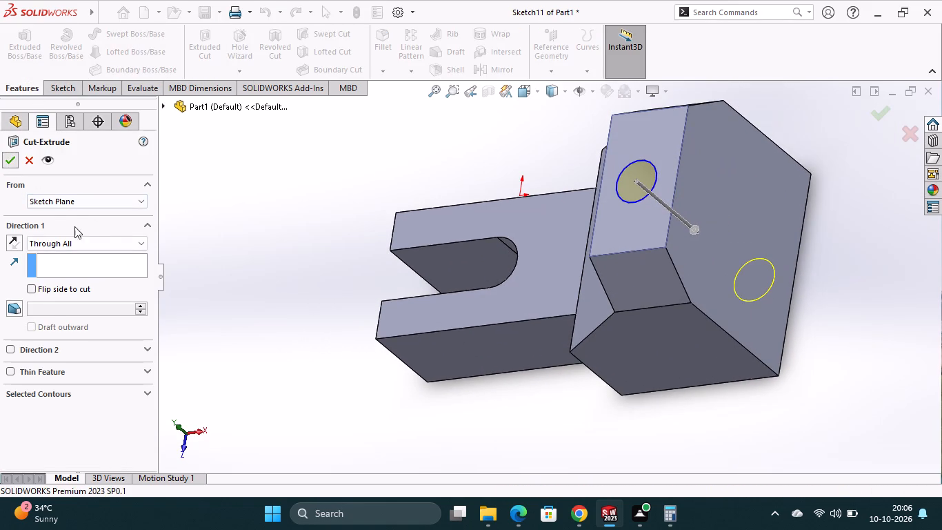
Examine the finished part from the top, front and angled views, checking the hole, slot and corner cuts.
{"action": "middle_click_drag", "start_coordinate": [398, 425], "coordinate": [415, 439]}
{"action": "scroll", "coordinate": [398, 425], "scroll_direction": "down", "scroll_amount": 1}
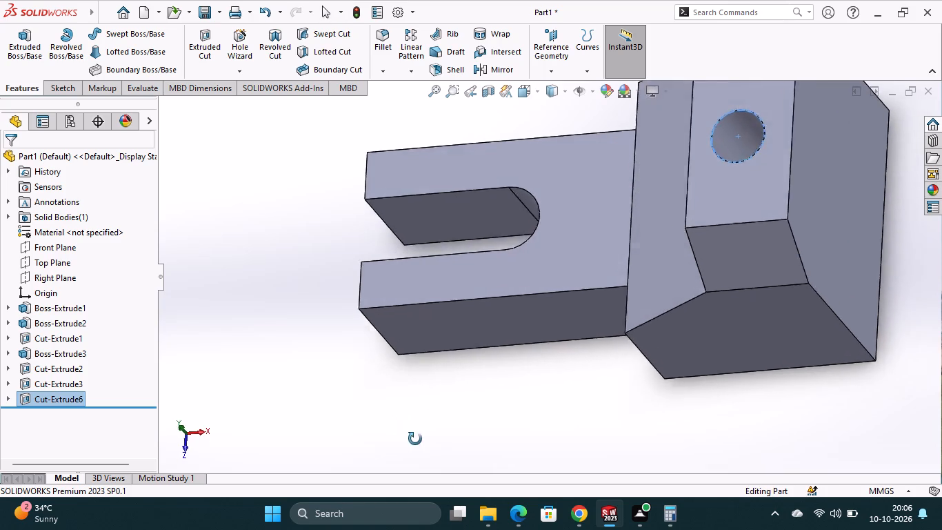
{"action": "middle_click_drag", "start_coordinate": [415, 439], "coordinate": [481, 418]}
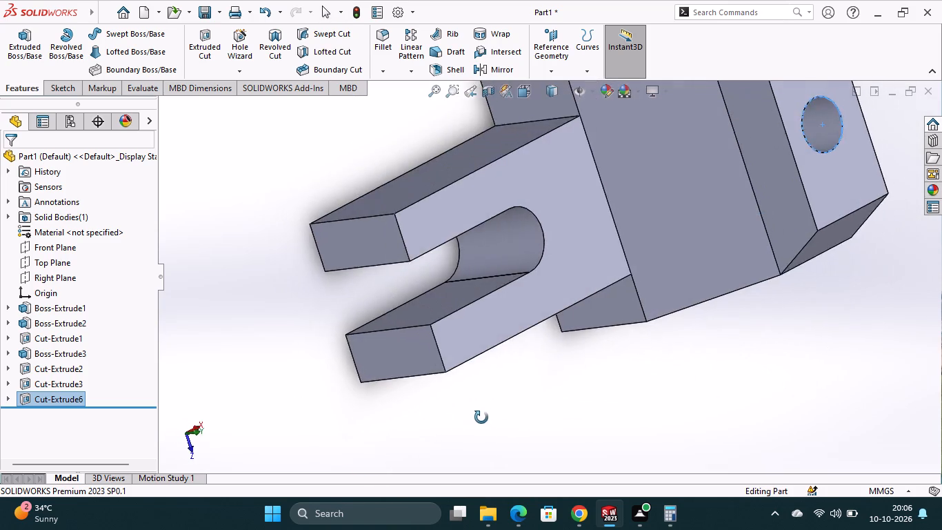
{"action": "middle_click_drag", "start_coordinate": [481, 418], "coordinate": [475, 319]}
{"action": "scroll", "coordinate": [477, 292], "scroll_direction": "up", "scroll_amount": 1}
{"action": "scroll", "coordinate": [577, 369], "scroll_direction": "up", "scroll_amount": 3}
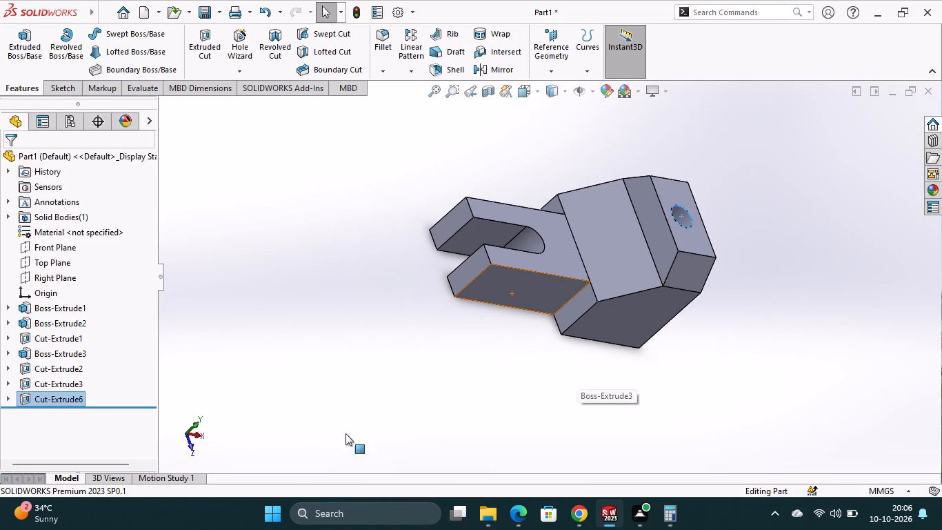
{"action": "left_click", "coordinate": [198, 432]}
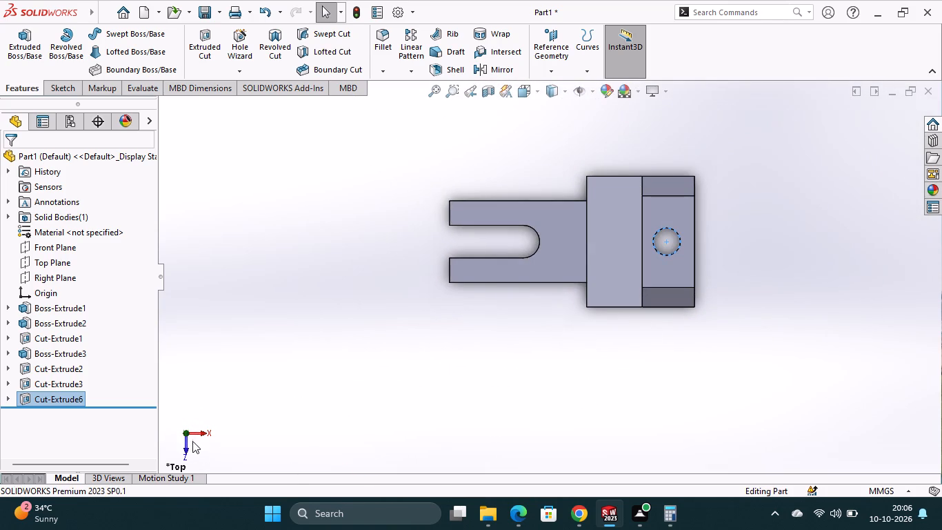
{"action": "left_click", "coordinate": [189, 448]}
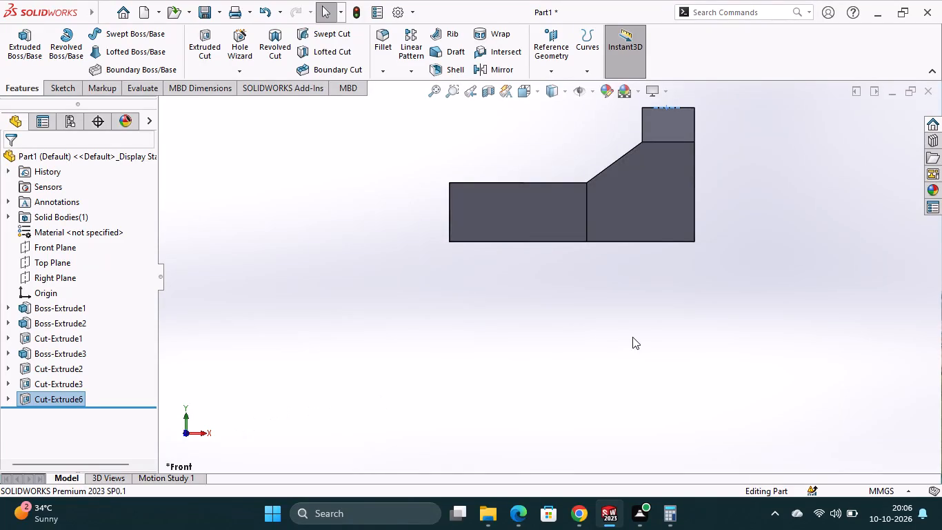
{"action": "middle_click_drag", "start_coordinate": [632, 337], "coordinate": [685, 369]}
{"action": "scroll", "coordinate": [681, 330], "scroll_direction": "up", "scroll_amount": 1}
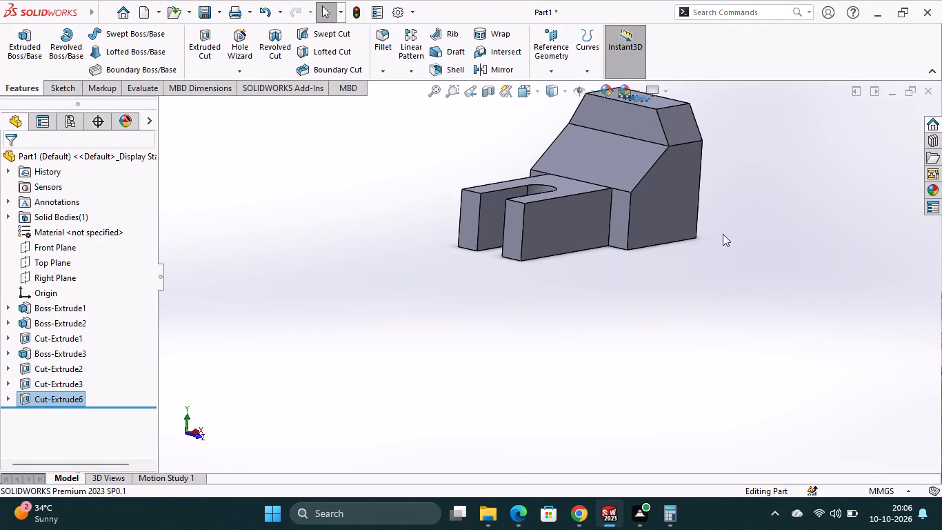
{"action": "scroll", "coordinate": [703, 164], "scroll_direction": "down", "scroll_amount": 4}
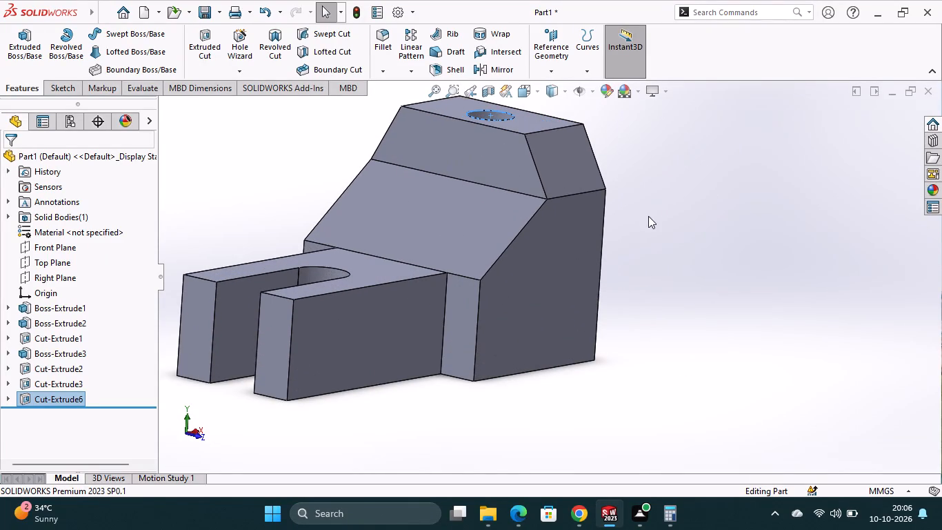
{"action": "scroll", "coordinate": [650, 218], "scroll_direction": "up", "scroll_amount": 1}
{"action": "scroll", "coordinate": [651, 219], "scroll_direction": "down", "scroll_amount": 1}
{"action": "middle_click_drag", "start_coordinate": [651, 219], "coordinate": [638, 250]}
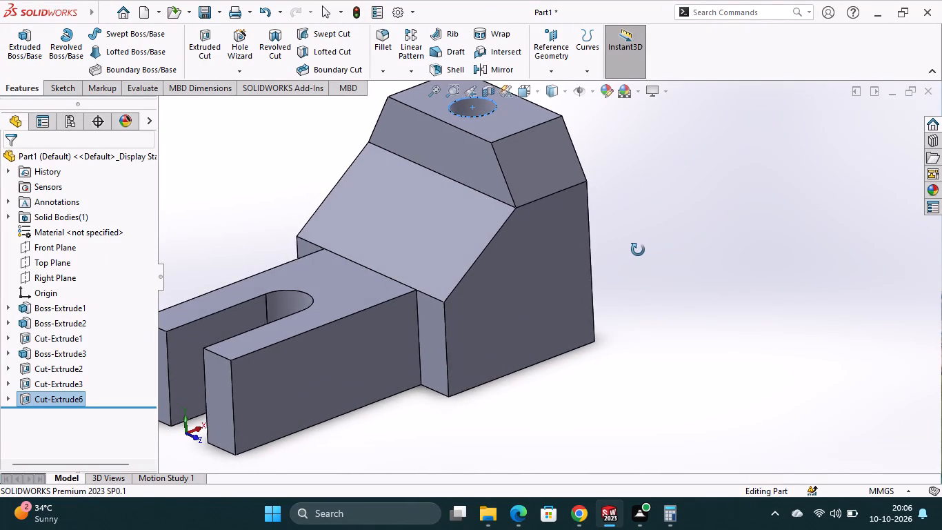
{"action": "middle_click_drag", "start_coordinate": [638, 250], "coordinate": [637, 235]}
{"action": "scroll", "coordinate": [638, 230], "scroll_direction": "up", "scroll_amount": 1}
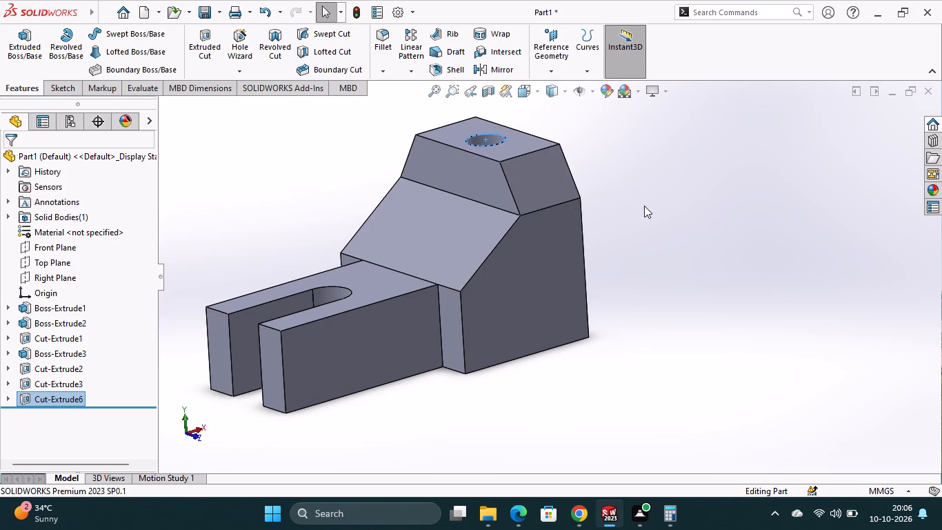
Save the part in the fuji folder as a SOLIDWORKS Part file named 3D Model 1.
{"action": "key", "text": "ctrl+s"}
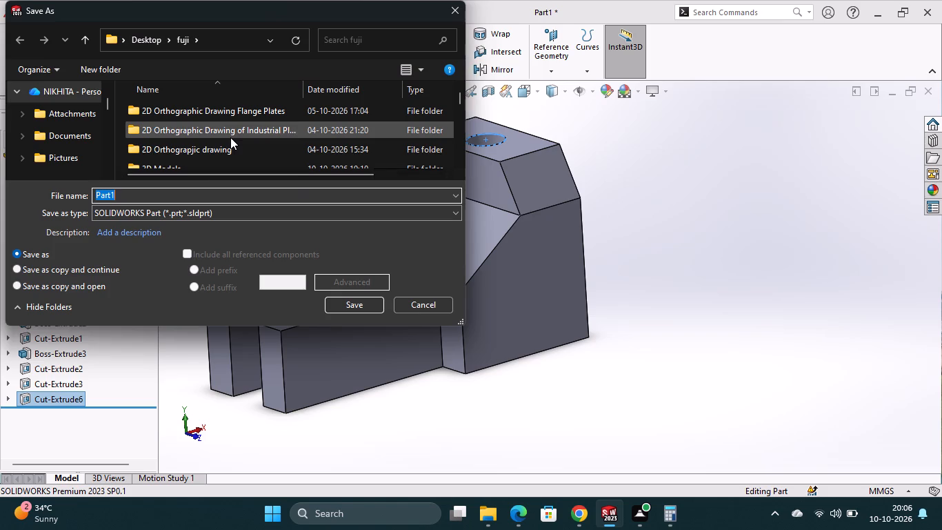
{"action": "key", "text": "BackSpace"}
{"action": "key", "text": "BackSpace"}
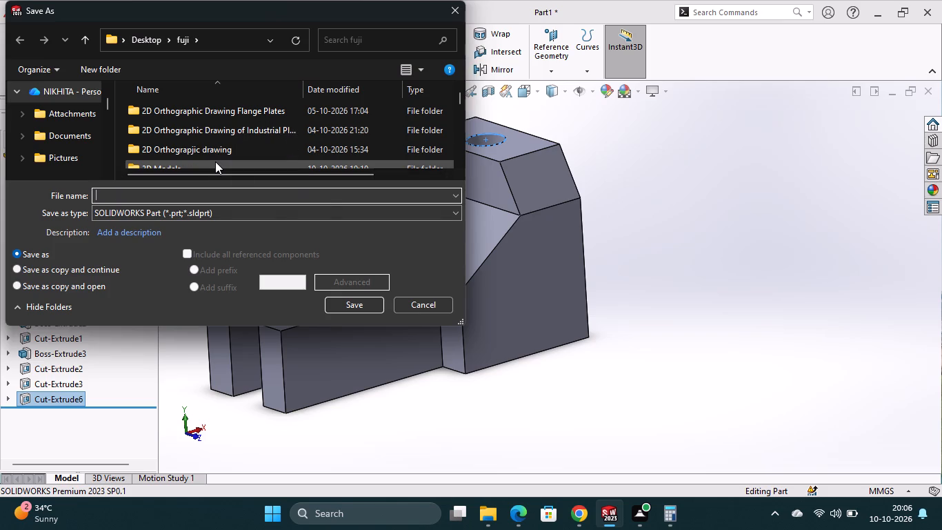
{"action": "key", "text": "s"}
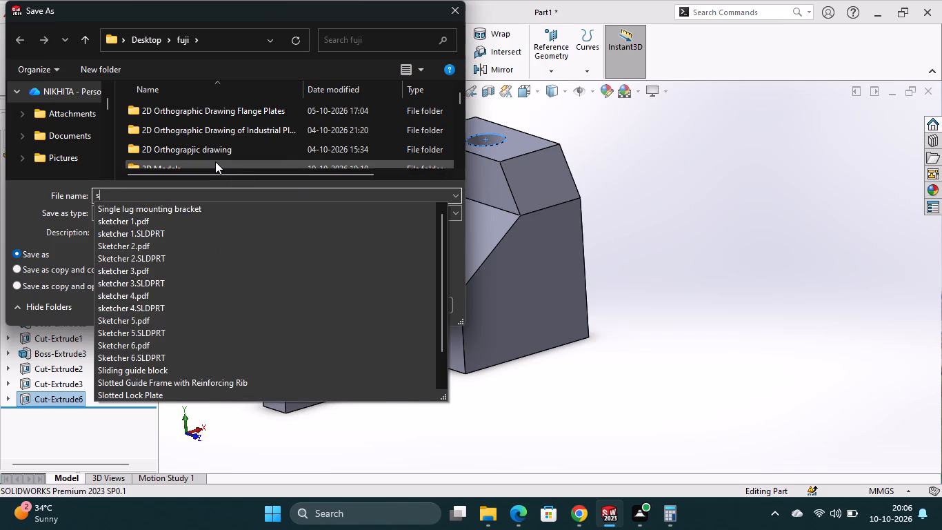
{"action": "key", "text": "BackSpace"}
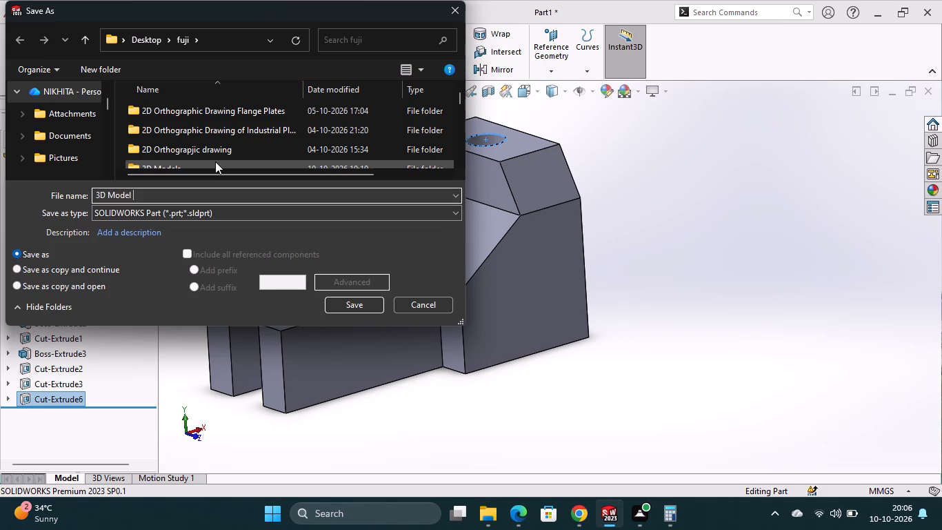
{"action": "key", "text": "1"}
{"action": "key", "text": "Return"}
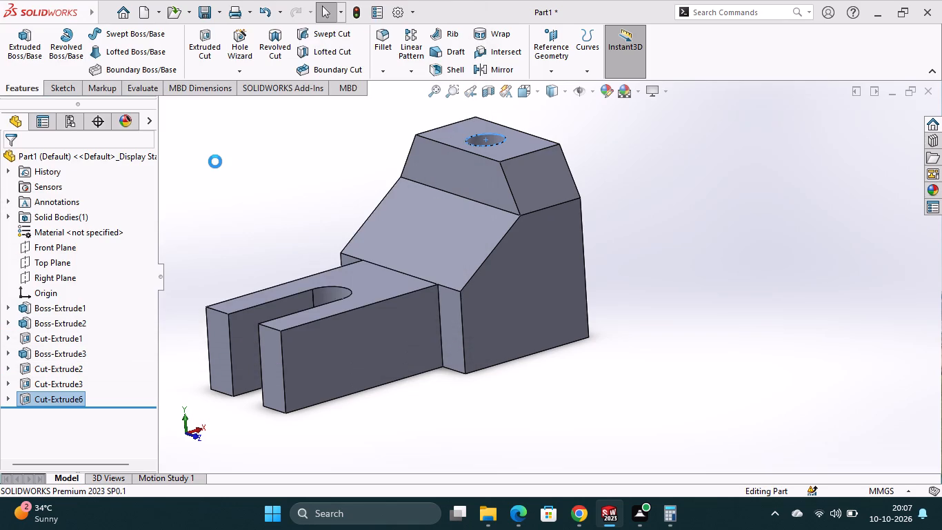
Save a copy of the part in Adobe Portable Document Format (*.pdf) under the name 3D Model 1.
{"action": "left_click", "coordinate": [216, 12]}
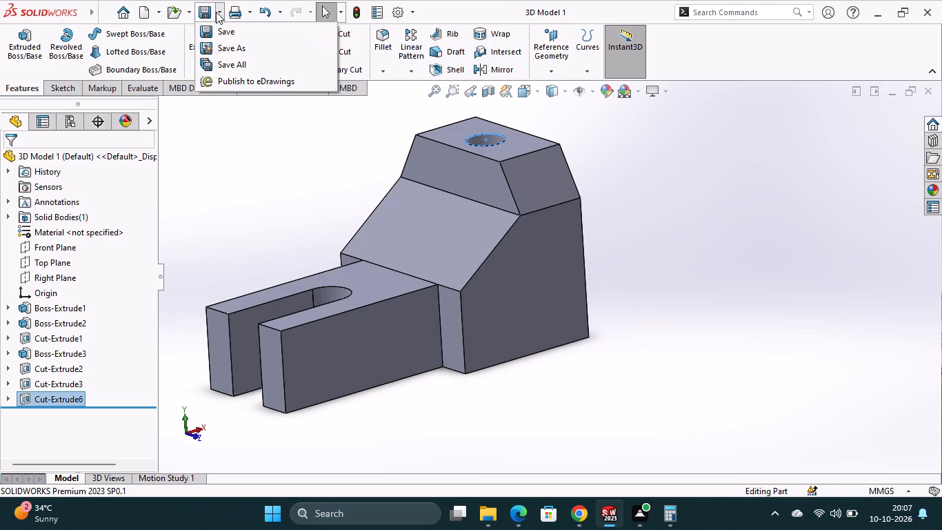
{"action": "left_click", "coordinate": [228, 49]}
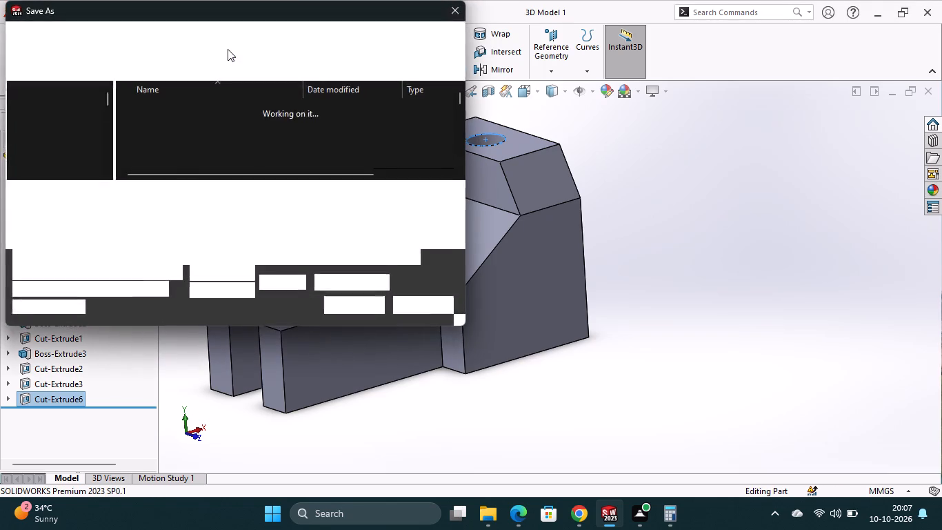
{"action": "left_click", "coordinate": [253, 212]}
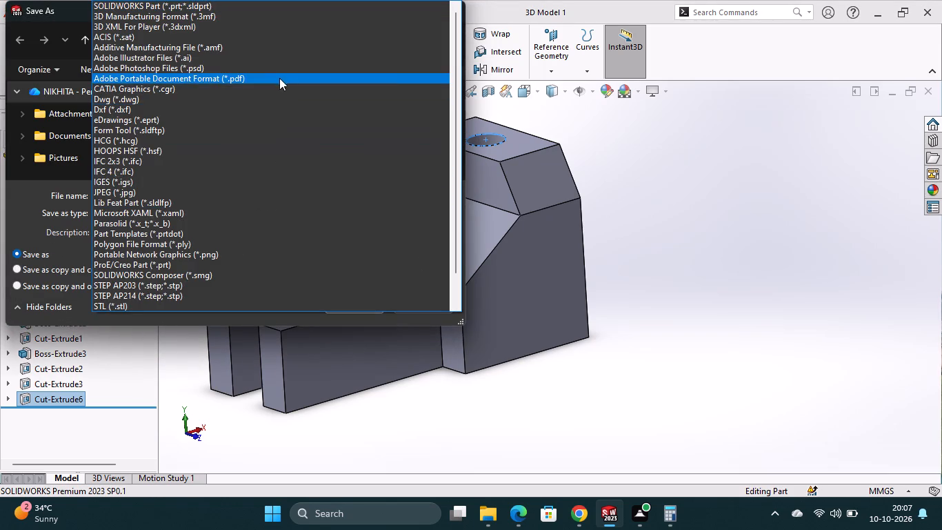
{"action": "left_click", "coordinate": [279, 77]}
{"action": "left_click", "coordinate": [371, 342]}
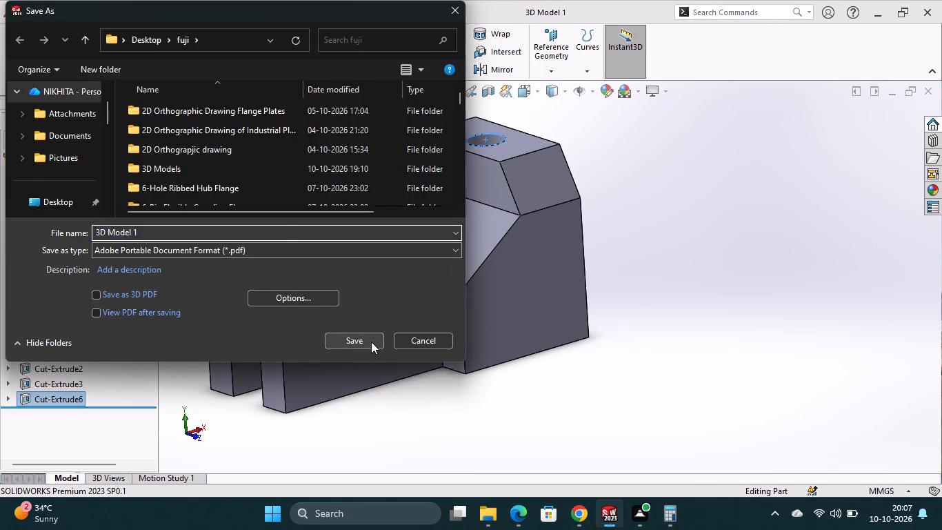